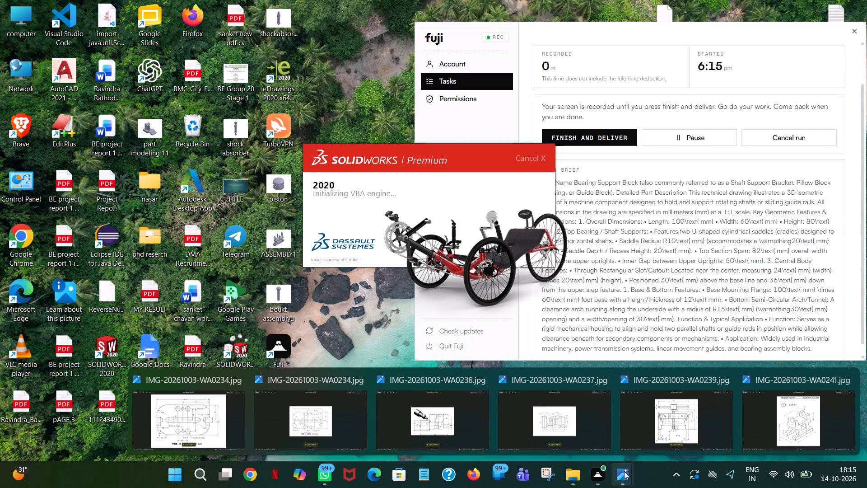
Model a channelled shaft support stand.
Close all the open reference drawing image windows in the photo viewer.
click(611, 380)
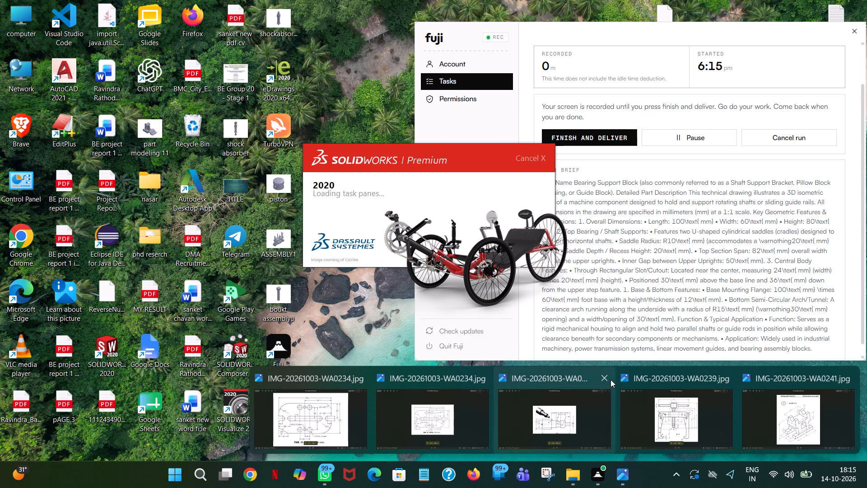
click(611, 380)
click(598, 380)
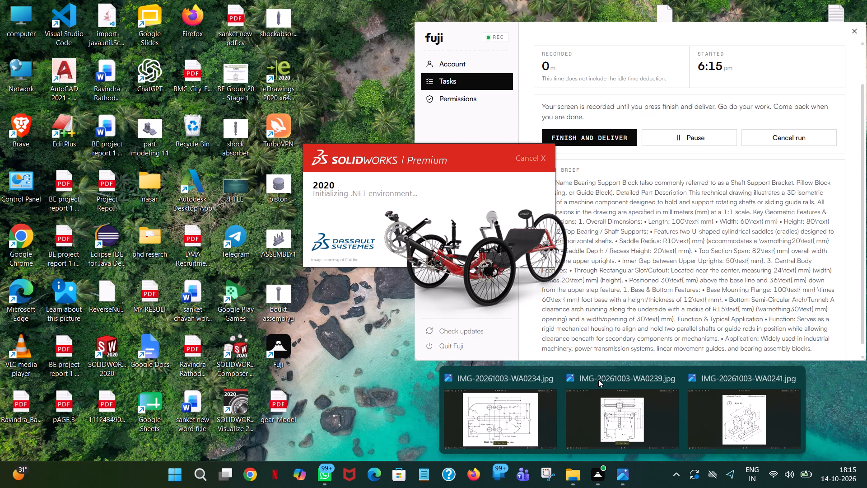
click(550, 380)
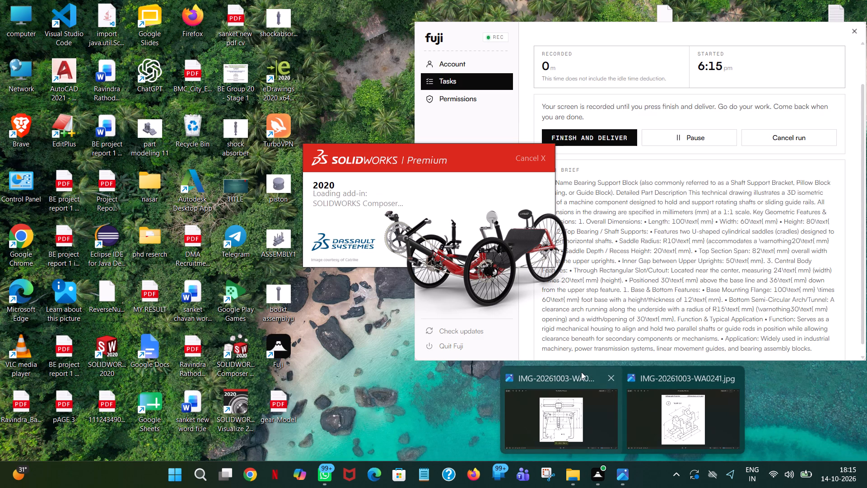
click(609, 371)
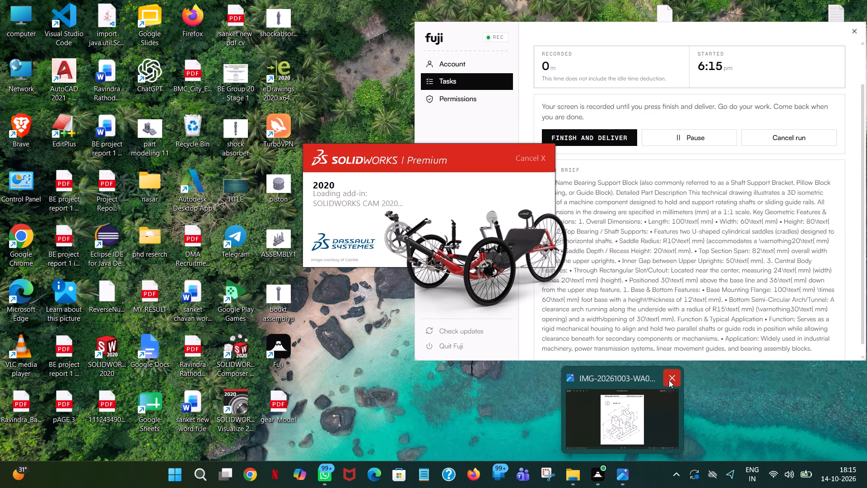
click(669, 380)
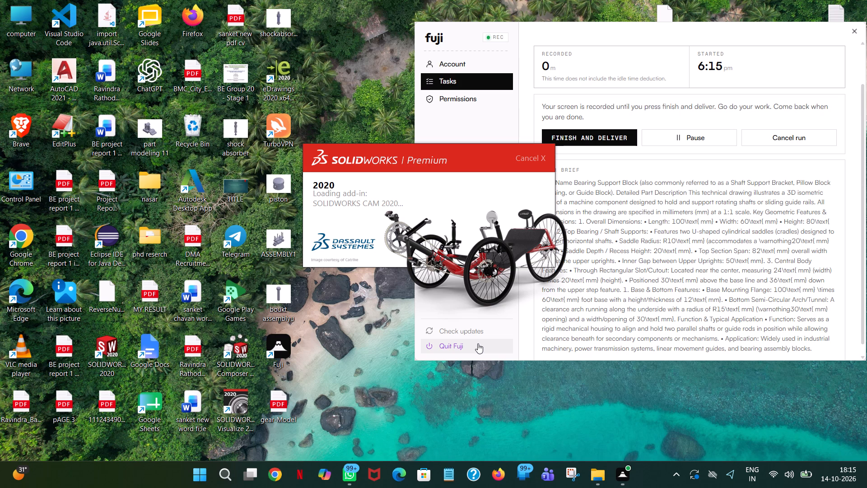
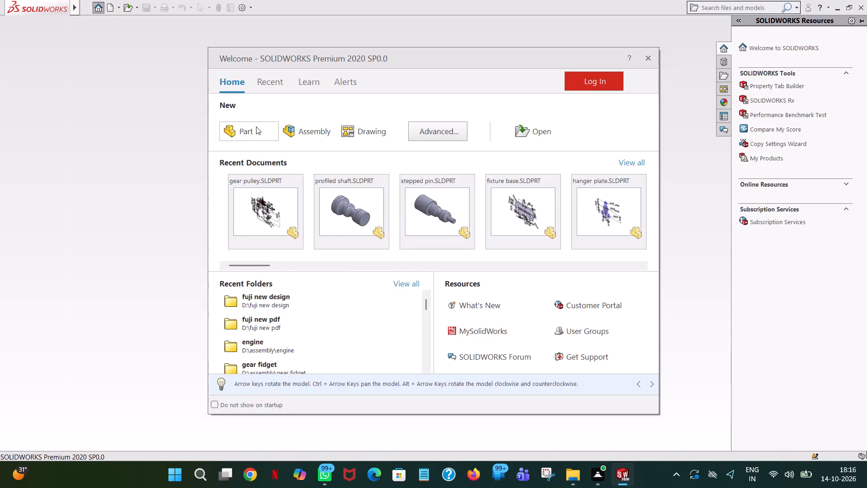
Create a new part and open a sketch on the Top Plane.
double_click(256, 127)
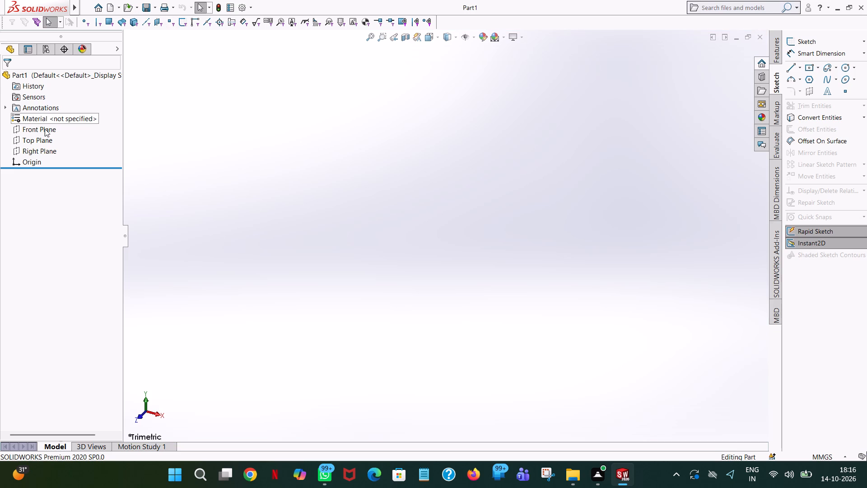
click(38, 141)
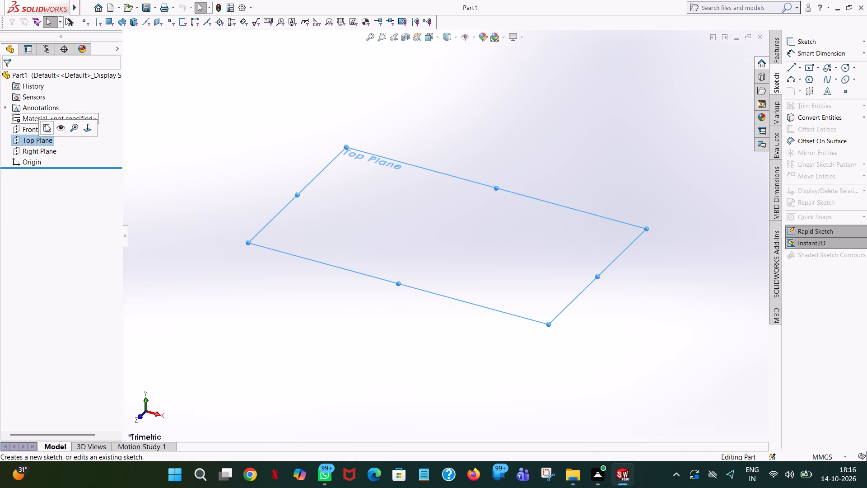
click(45, 124)
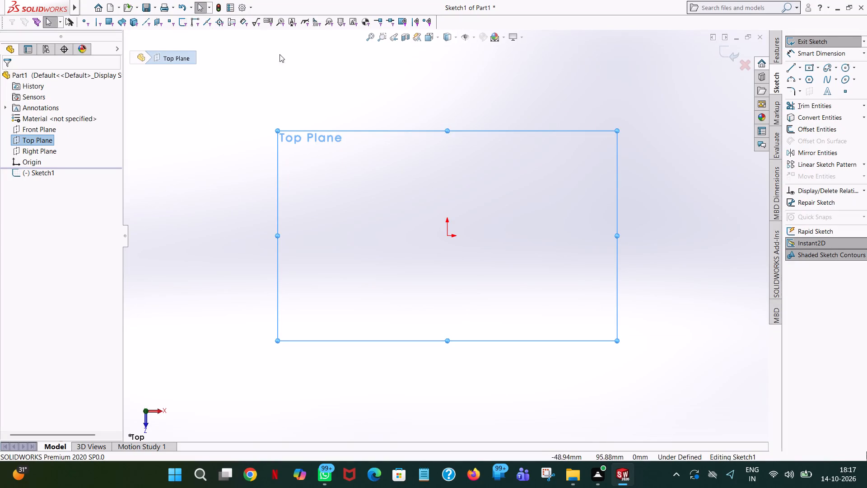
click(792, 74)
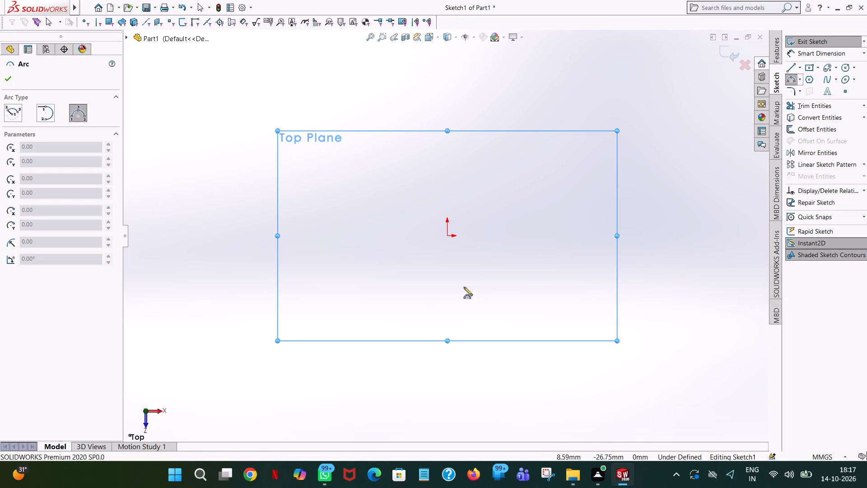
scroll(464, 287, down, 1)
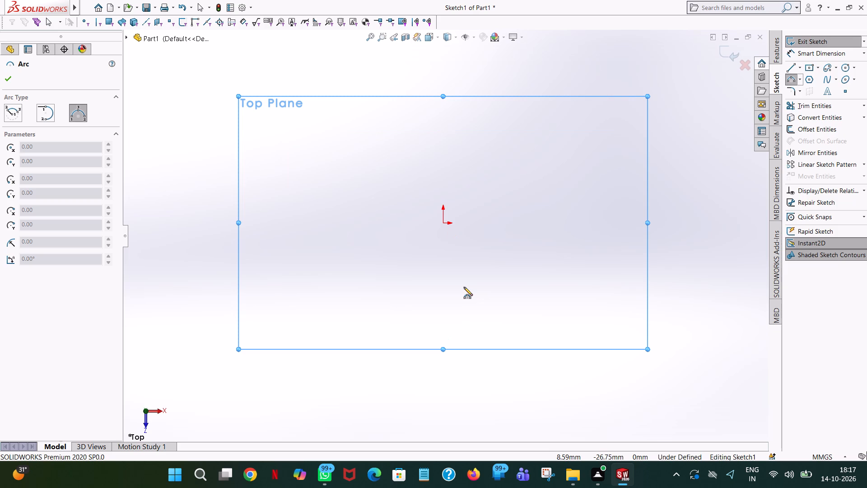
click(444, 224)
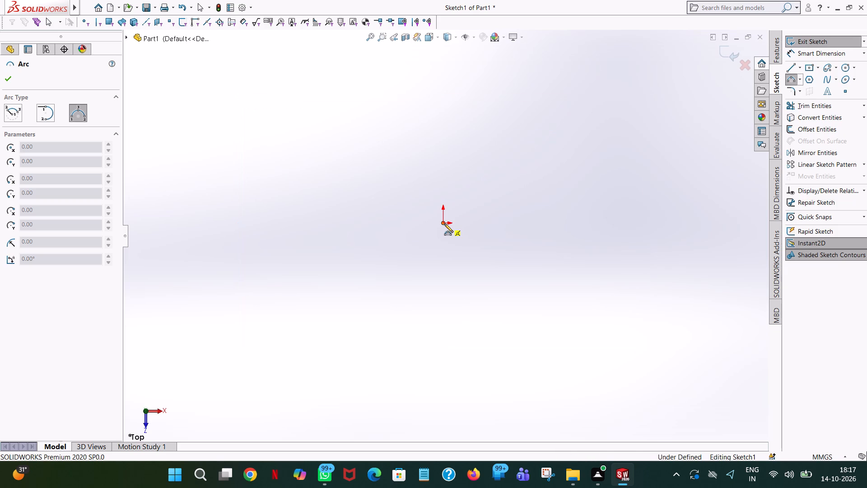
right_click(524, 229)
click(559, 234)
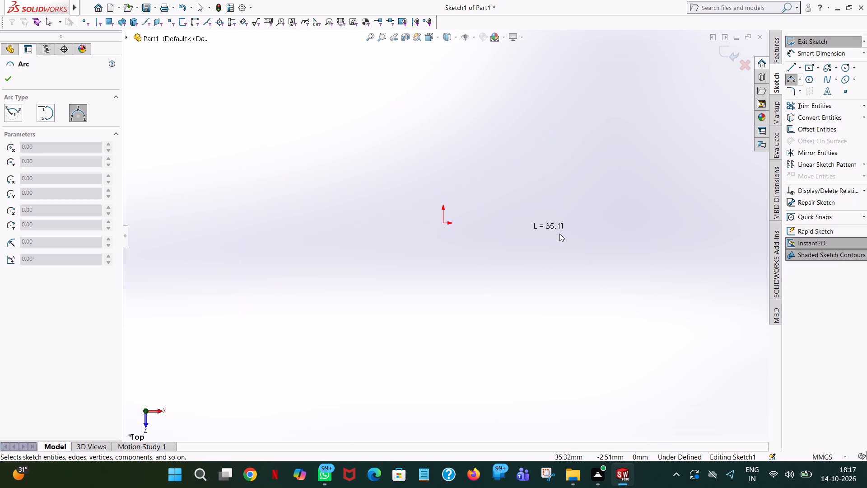
Draw a 30 mm horizontal line rightward from the origin, followed by a 100 mm vertical line upward from its end.
click(792, 64)
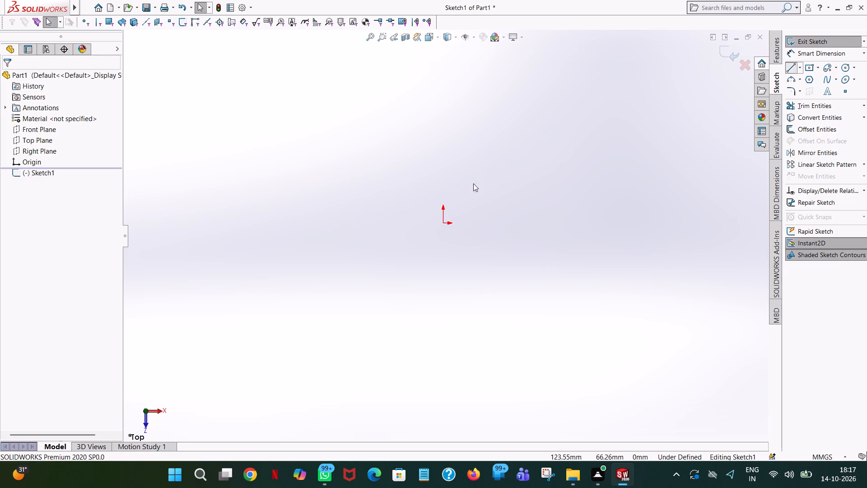
click(442, 223)
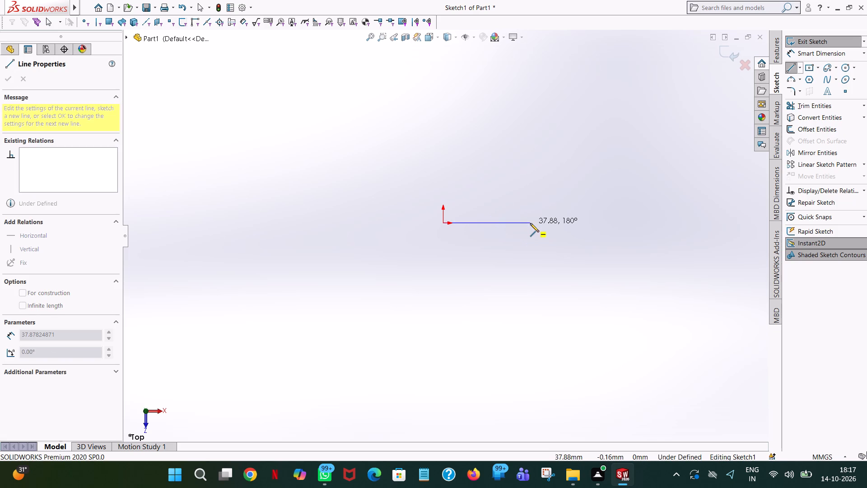
click(530, 223)
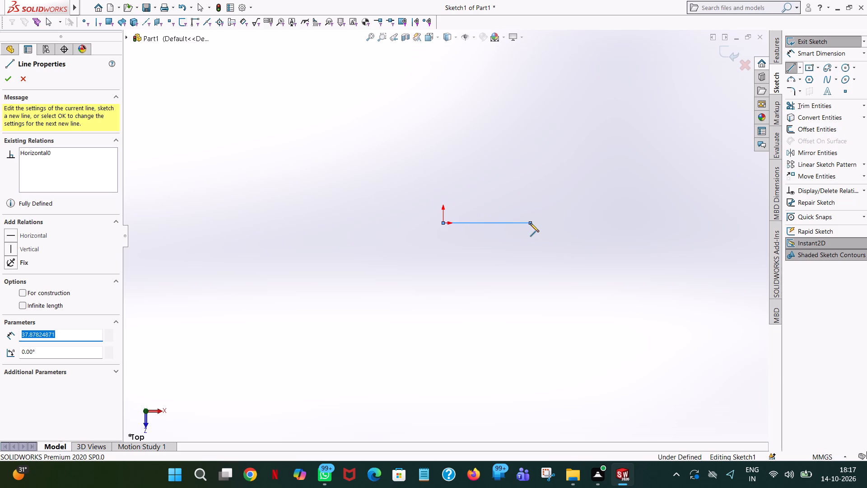
text(30)
key(Return)
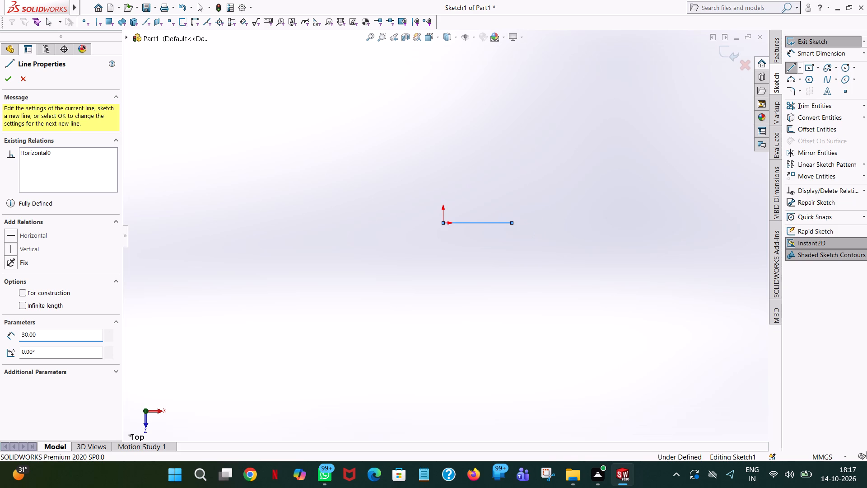
click(510, 72)
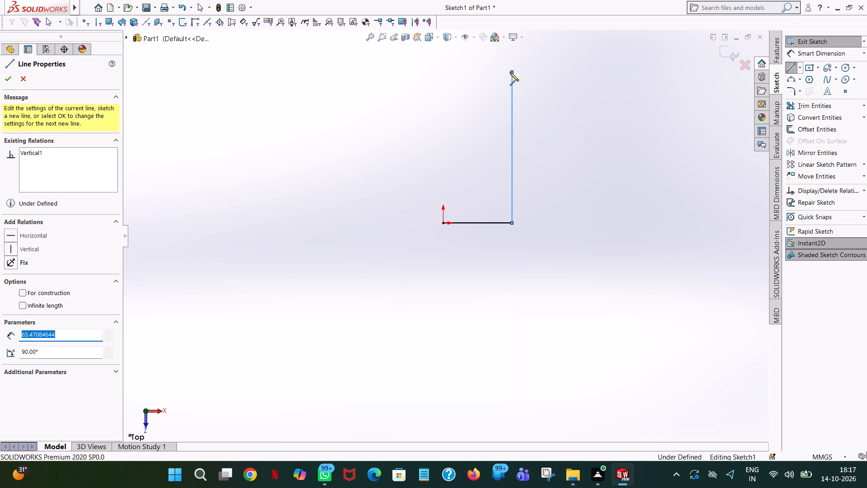
text(100)
key(Return)
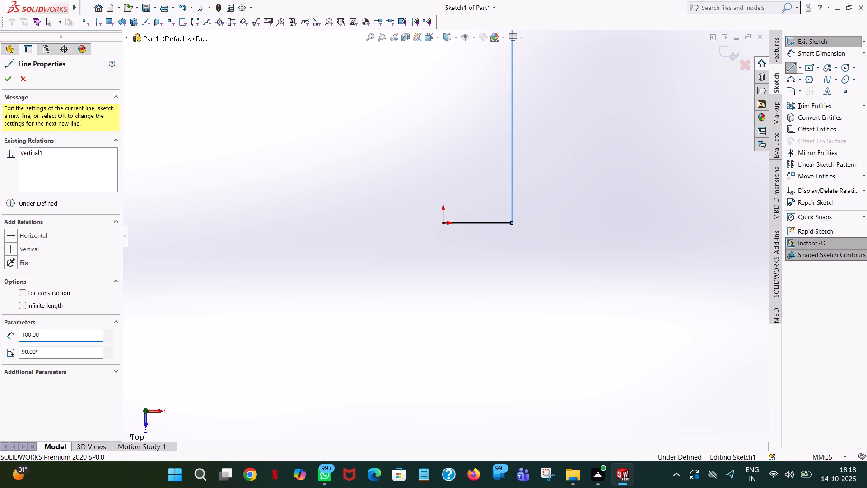
Close the rectangular profile with a 60 mm horizontal upper line, a vertical side, and a horizontal line back to the origin.
scroll(509, 72, up, 4)
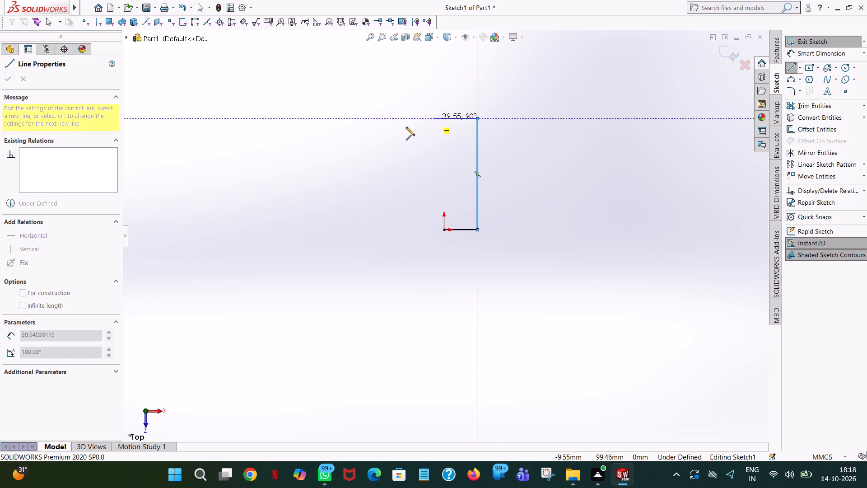
click(382, 119)
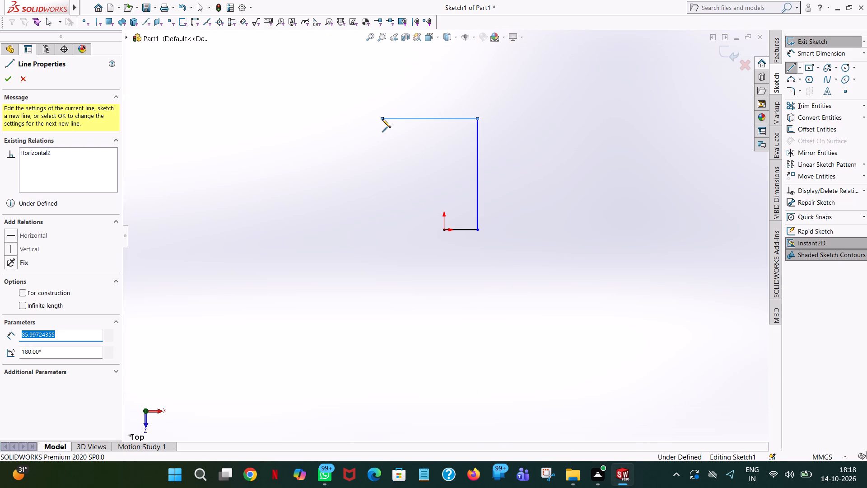
text(60)
key(Return)
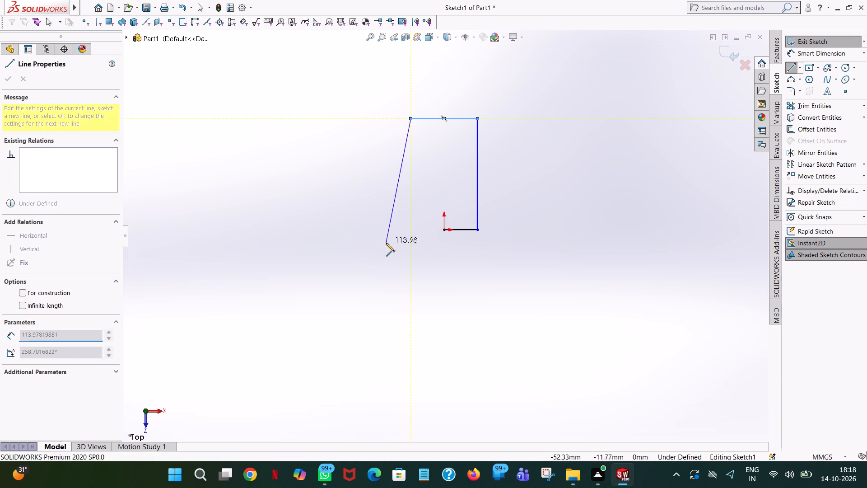
click(411, 230)
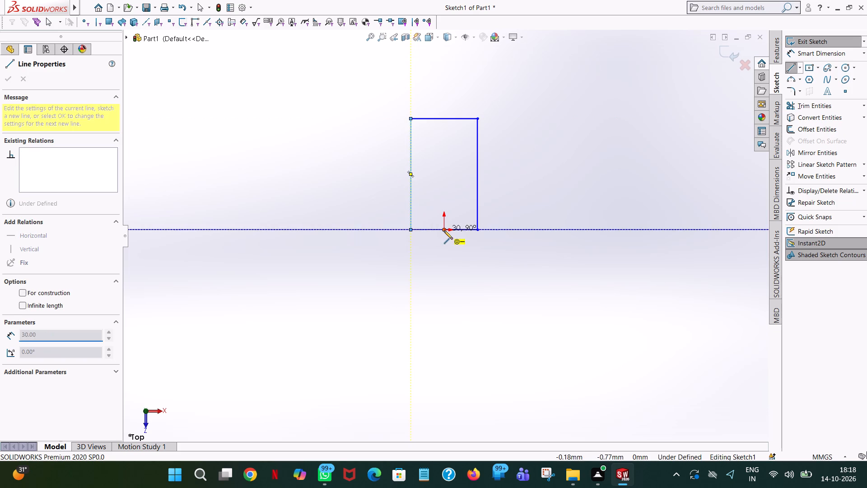
click(444, 230)
right_click(444, 230)
click(478, 240)
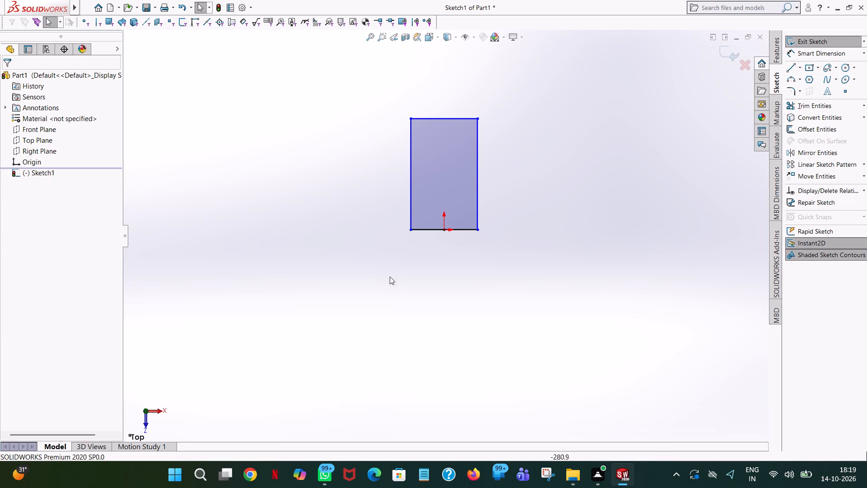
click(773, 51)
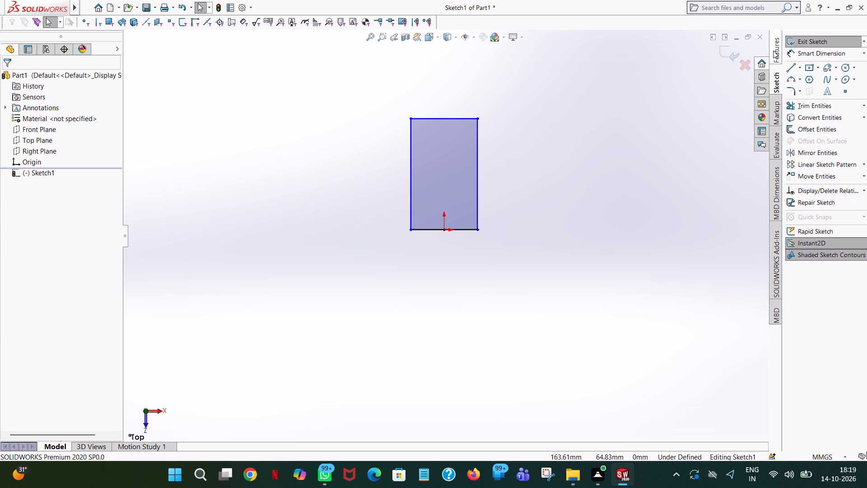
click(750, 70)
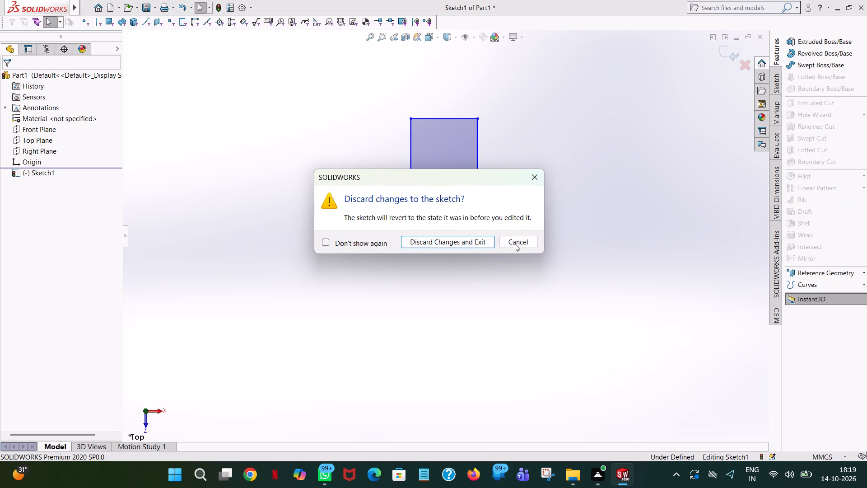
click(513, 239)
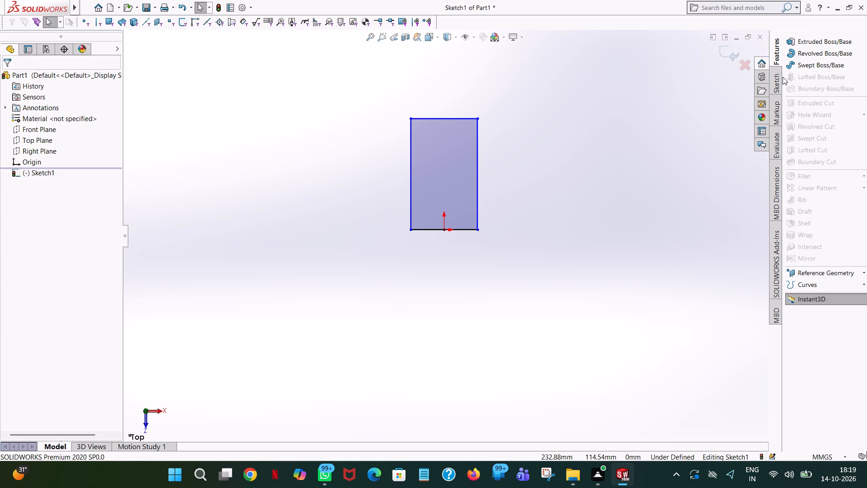
Dimension the rectangle's upper edge as 60 mm and its left vertical edge as 100 mm.
click(783, 77)
click(776, 77)
click(803, 54)
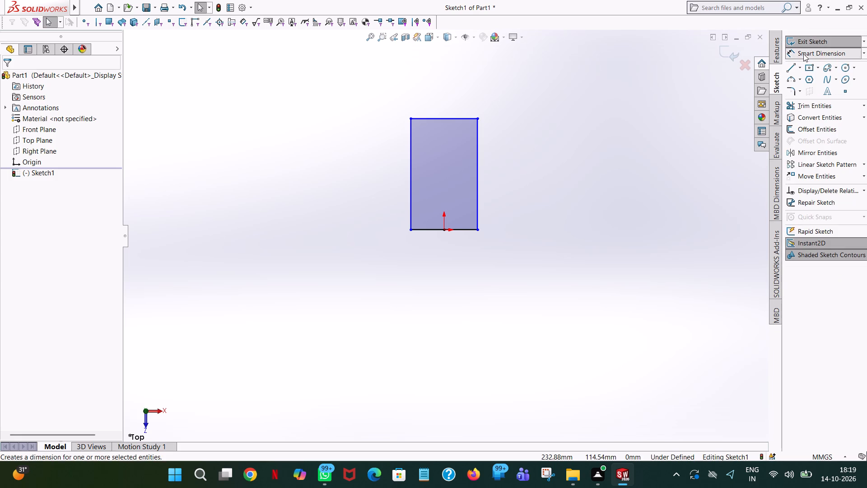
click(461, 120)
click(454, 63)
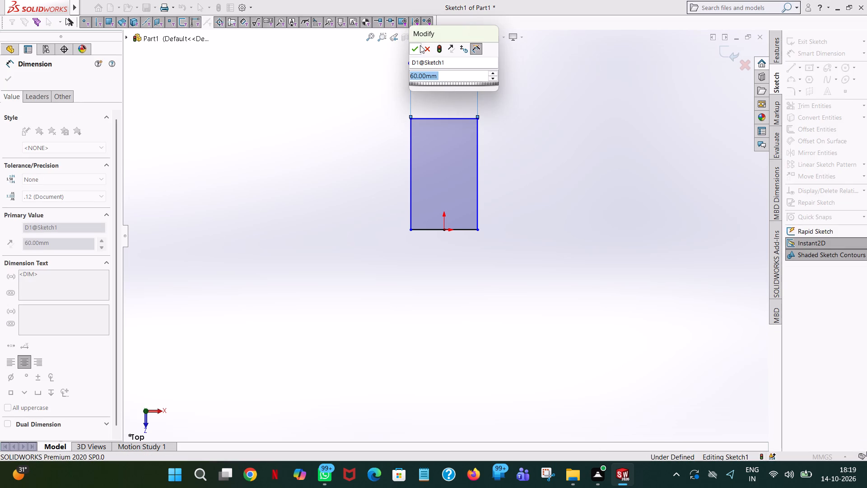
click(415, 49)
click(330, 63)
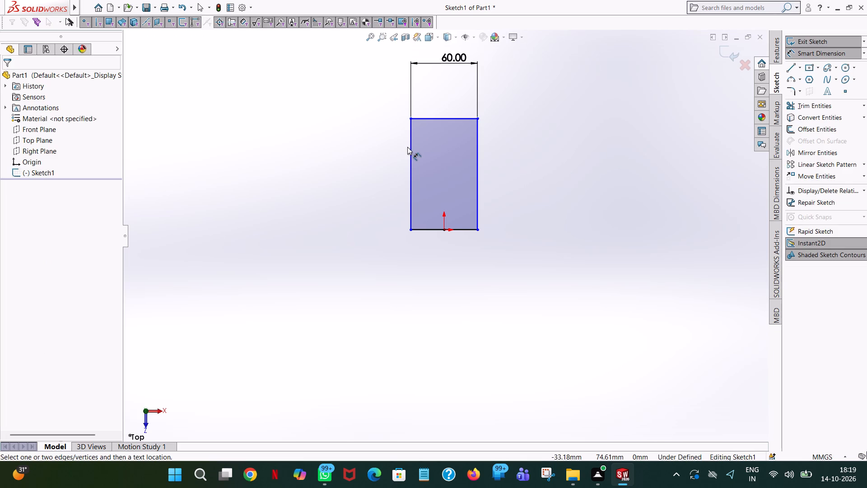
click(413, 154)
click(374, 157)
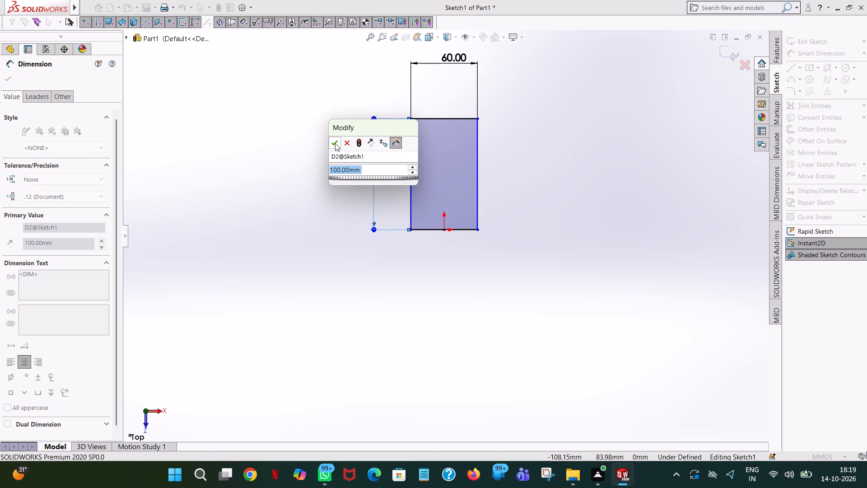
click(335, 143)
click(284, 110)
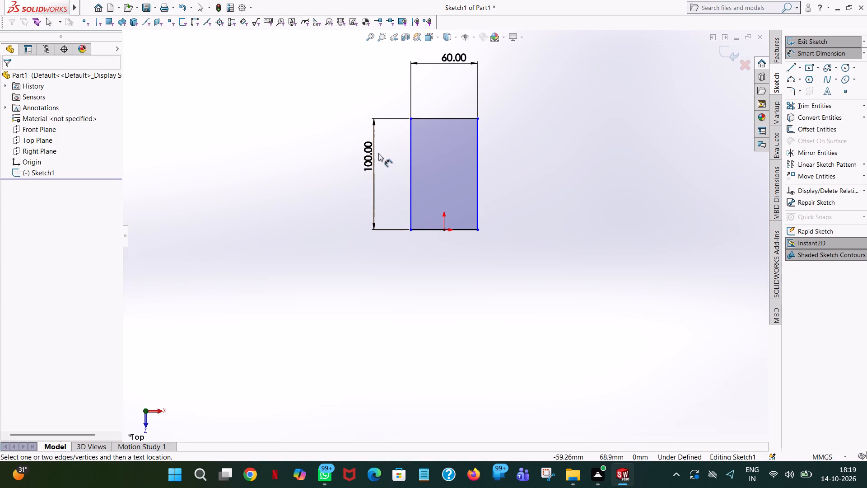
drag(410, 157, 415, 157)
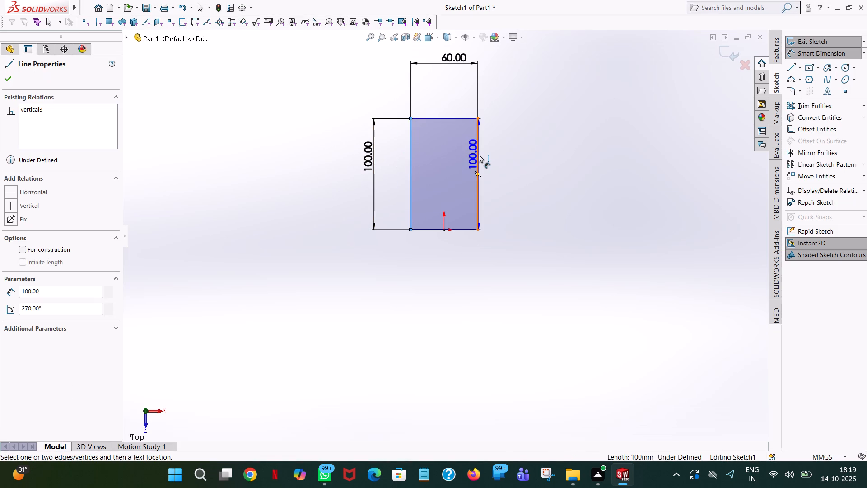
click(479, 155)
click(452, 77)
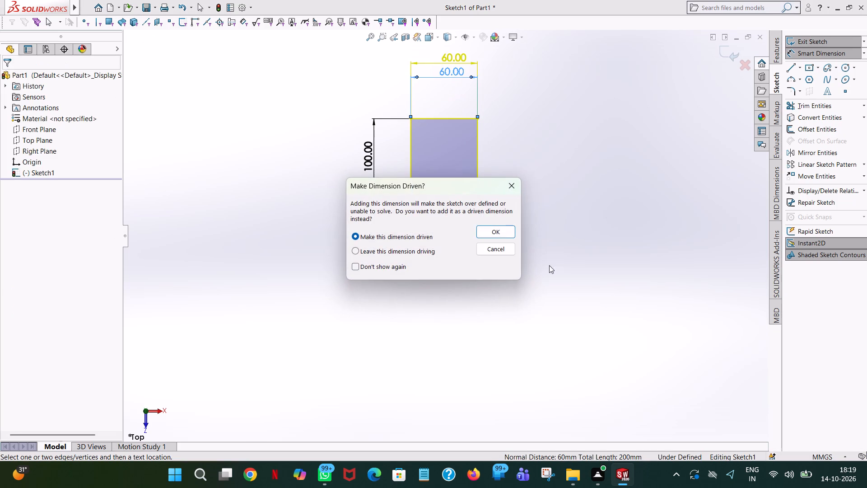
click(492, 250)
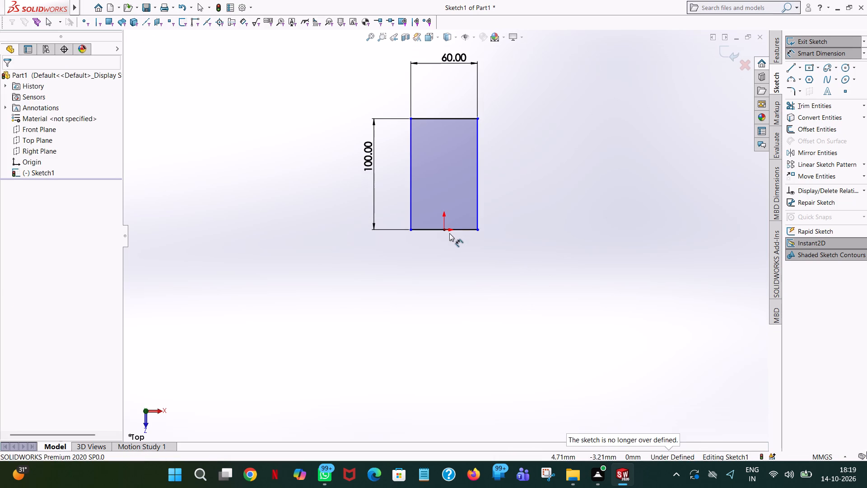
Dimension the left vertical edge 30 mm from the origin and place that dimension clear below the rectangle.
click(413, 178)
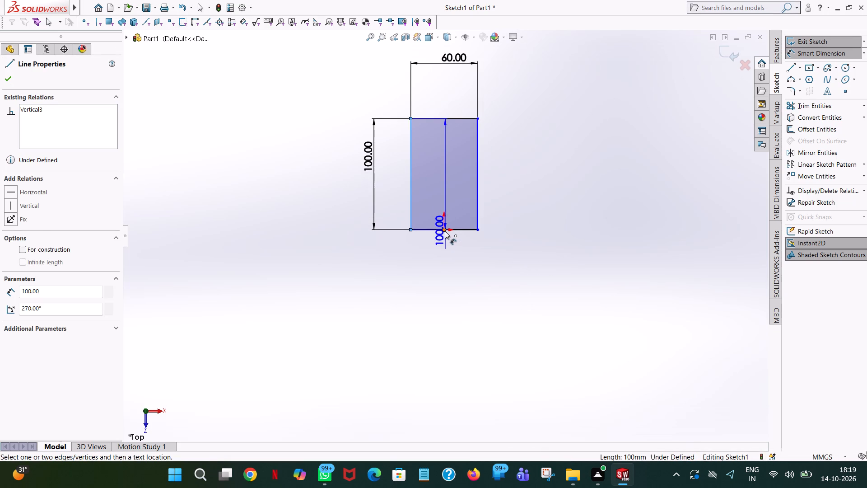
click(445, 231)
click(415, 239)
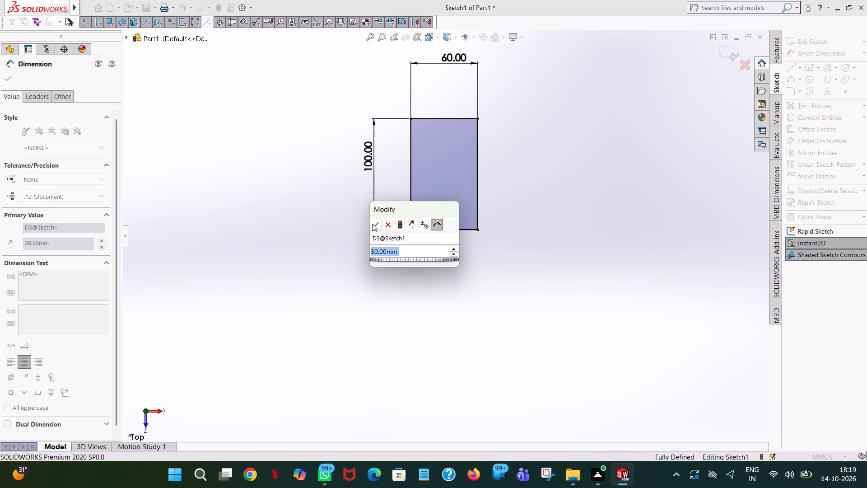
click(372, 224)
click(527, 118)
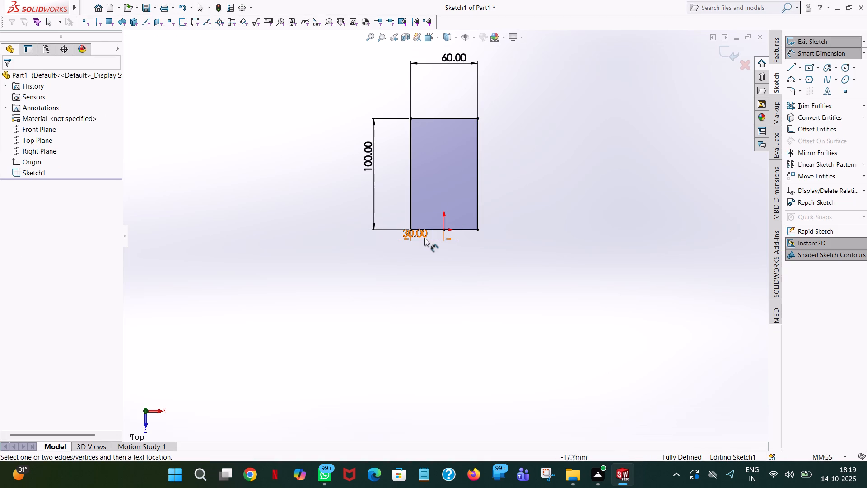
drag(421, 234, 426, 271)
click(517, 175)
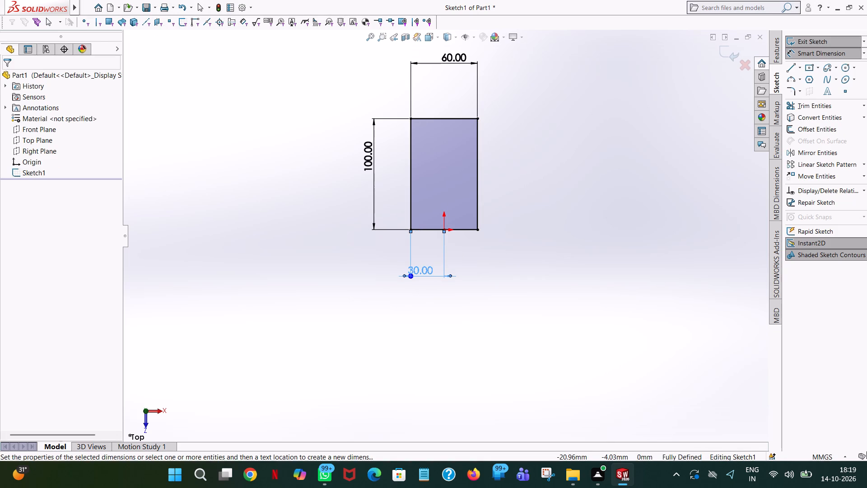
click(532, 187)
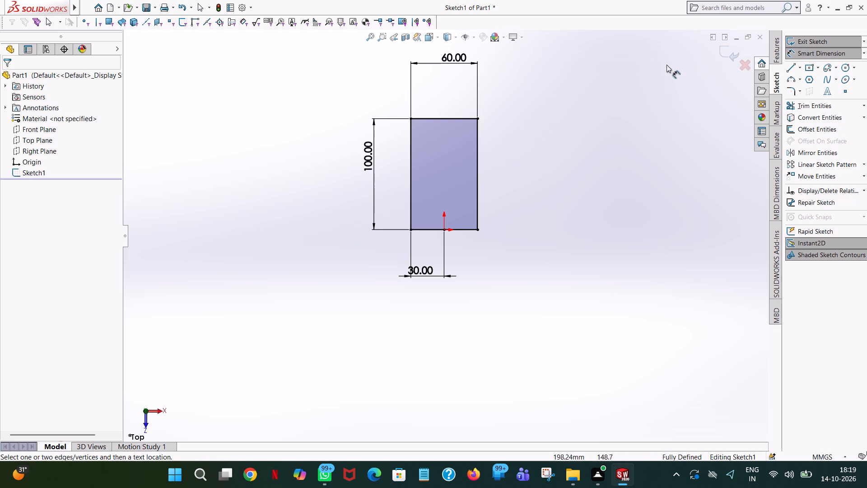
Extrude the rectangular base sketch upward as a blind boss 12 mm thick.
click(770, 49)
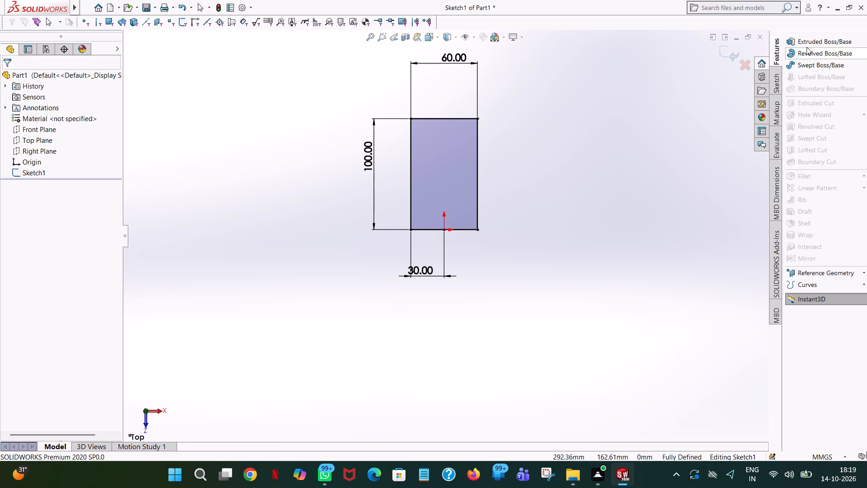
click(806, 47)
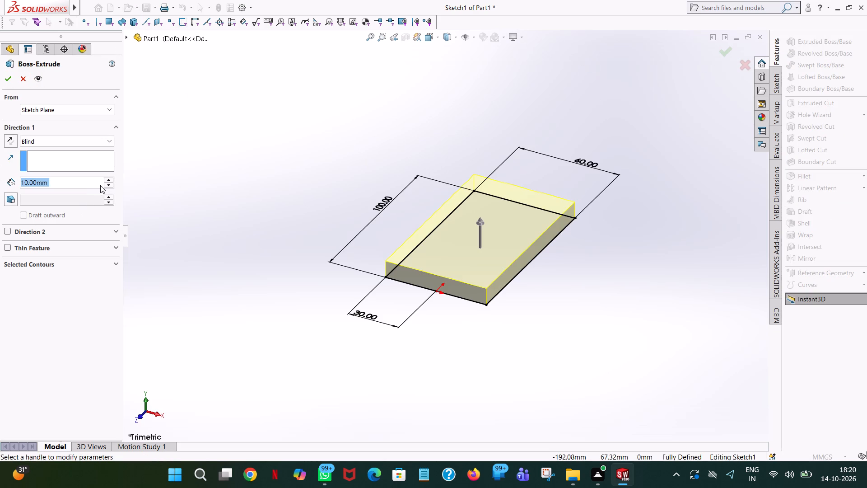
text(12)
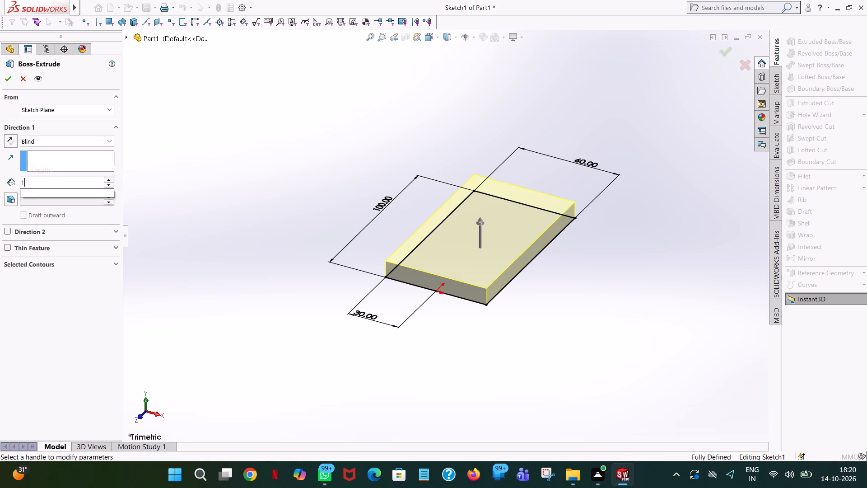
key(Return)
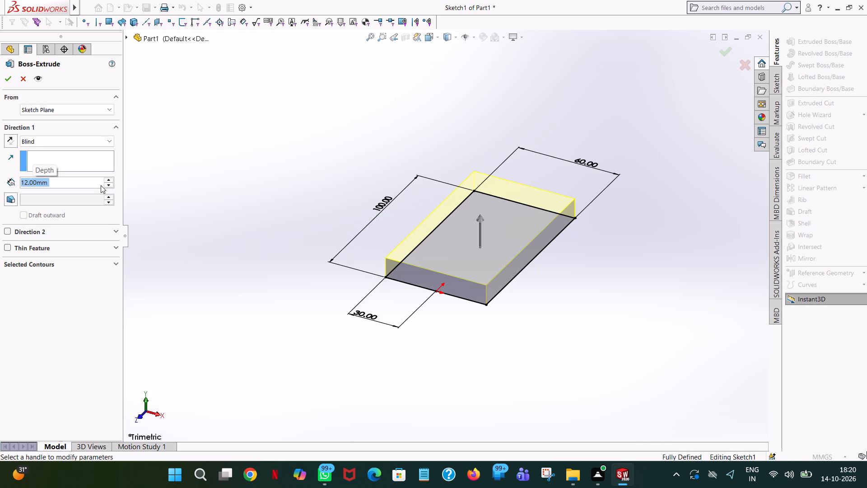
click(7, 81)
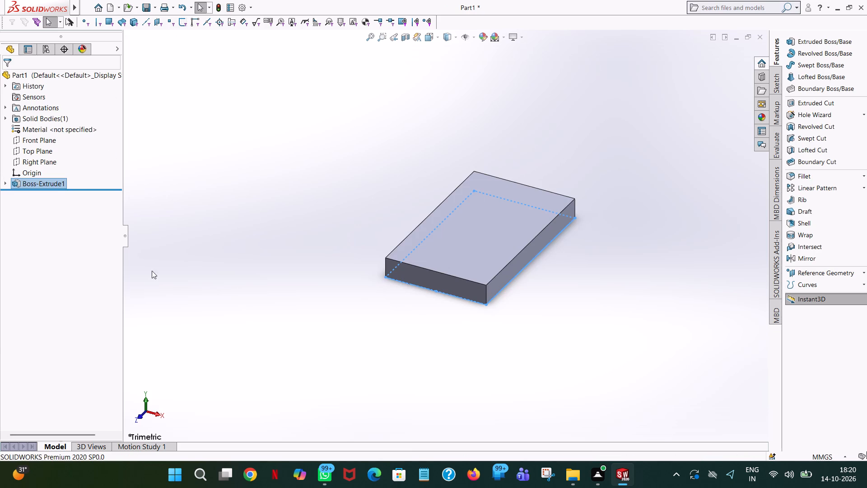
Start an Extruded Cut sketch on the block's upper face with a 15 mm line rightward from the origin and a 100 mm vertical line.
click(823, 101)
click(481, 230)
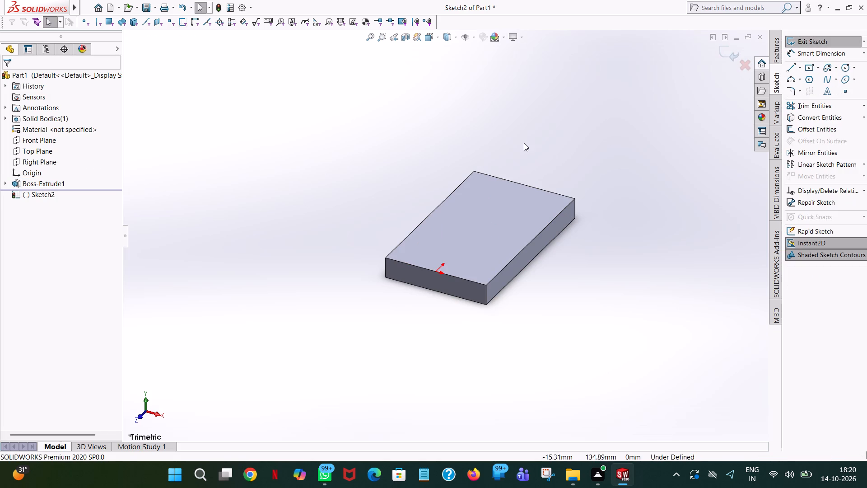
click(438, 39)
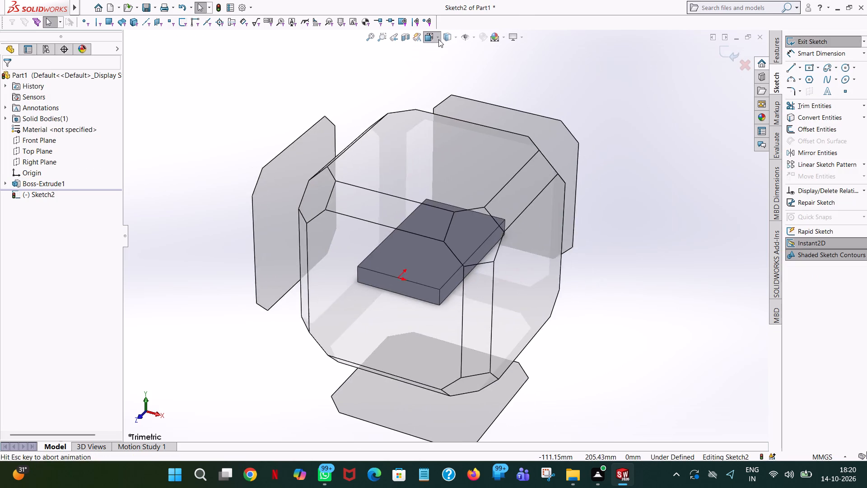
click(475, 87)
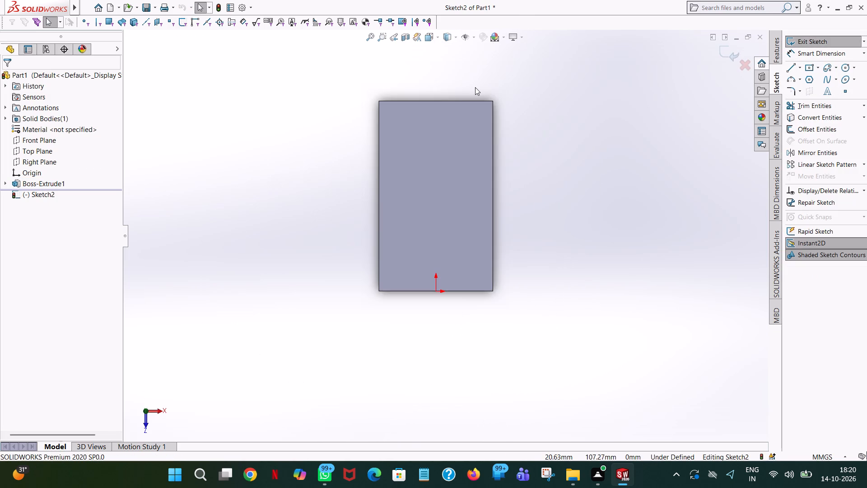
click(789, 69)
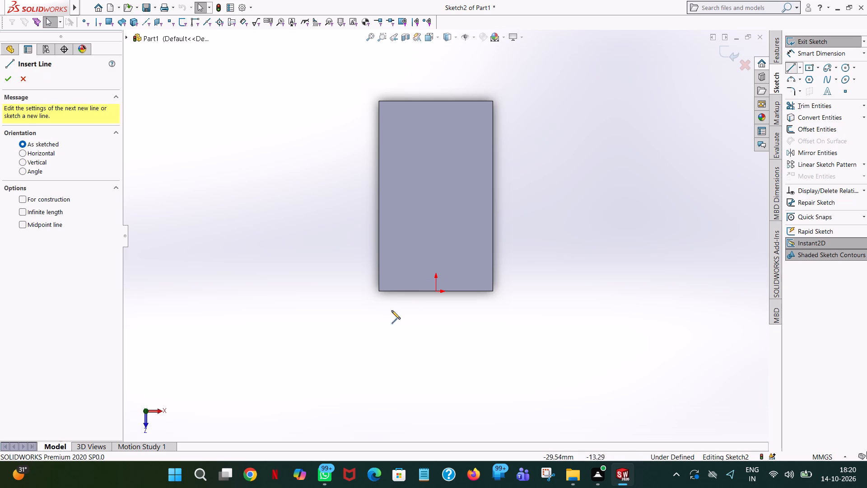
scroll(410, 299, down, 2)
click(450, 282)
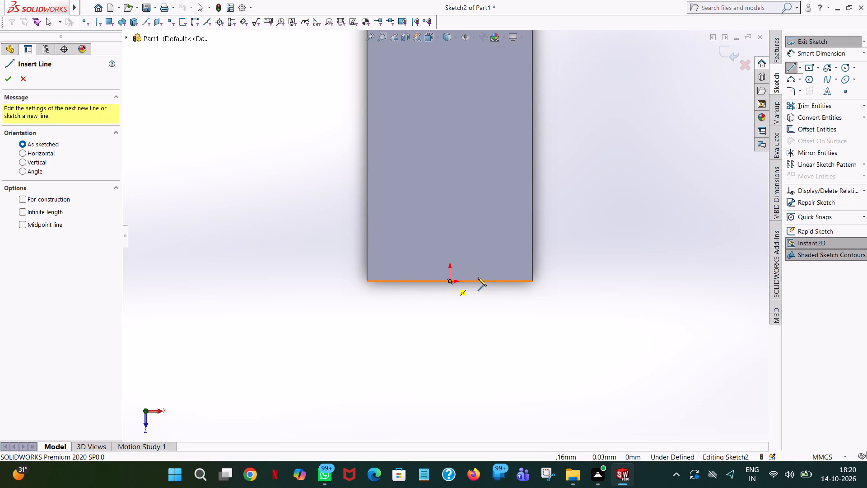
click(500, 281)
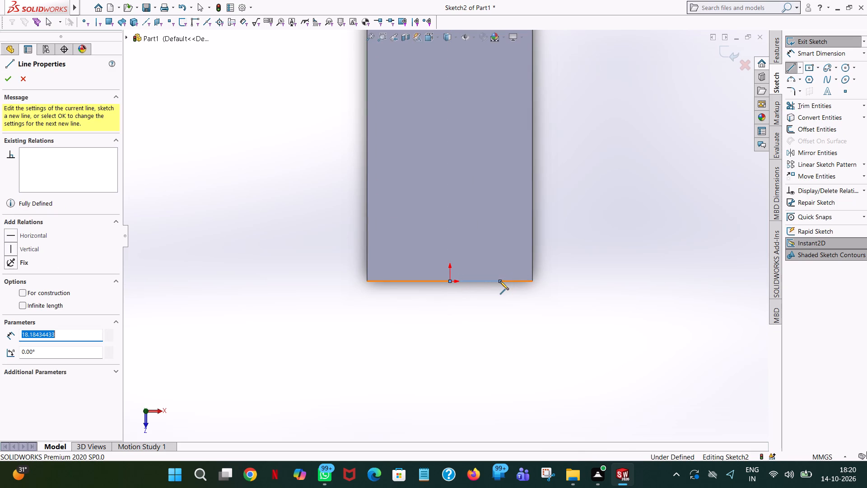
text(15)
key(Return)
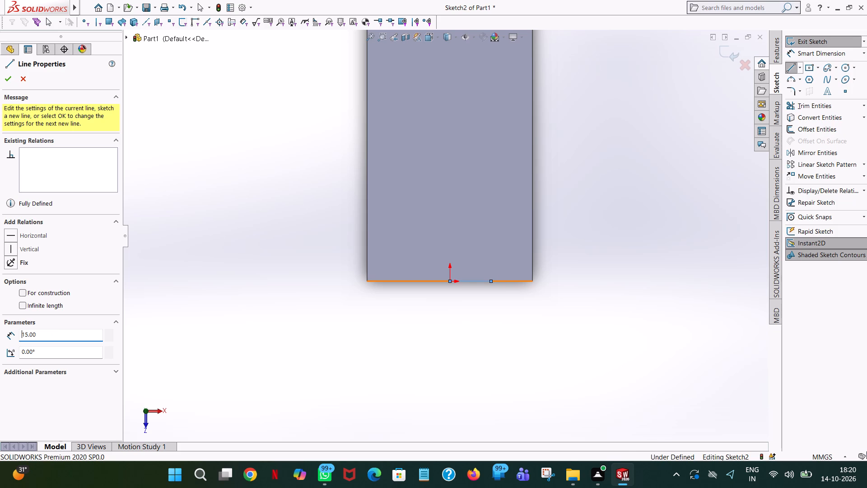
scroll(492, 91, up, 5)
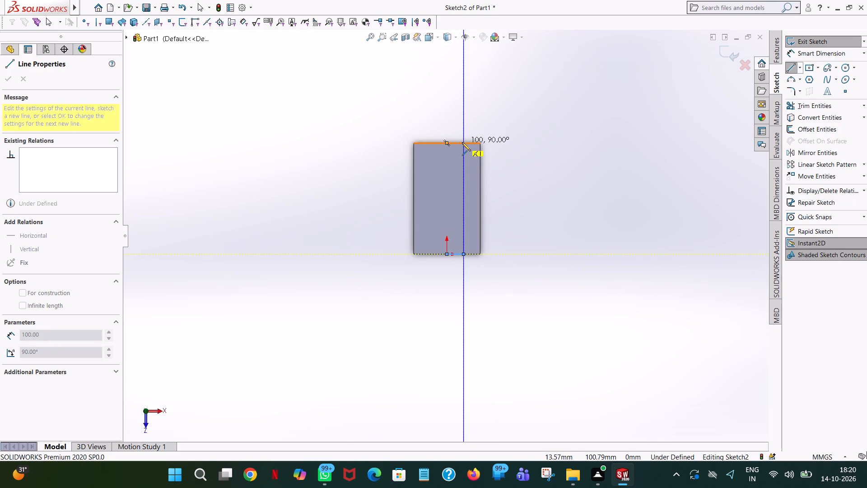
scroll(462, 142, down, 7)
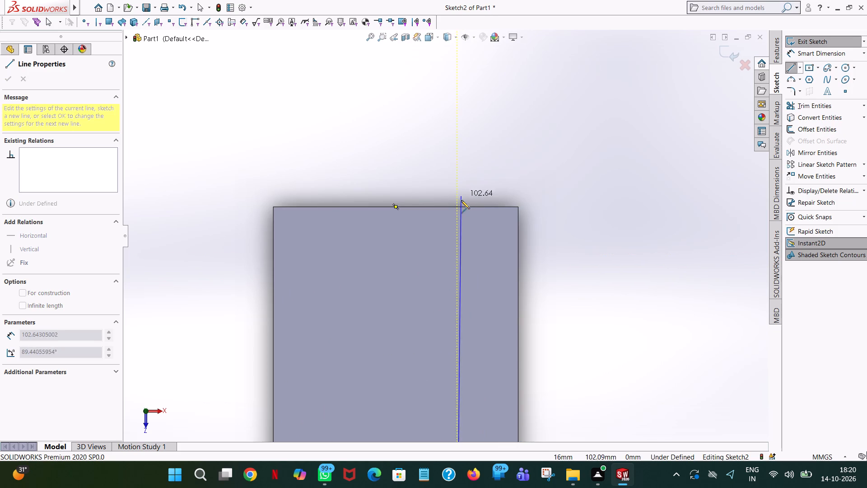
click(457, 206)
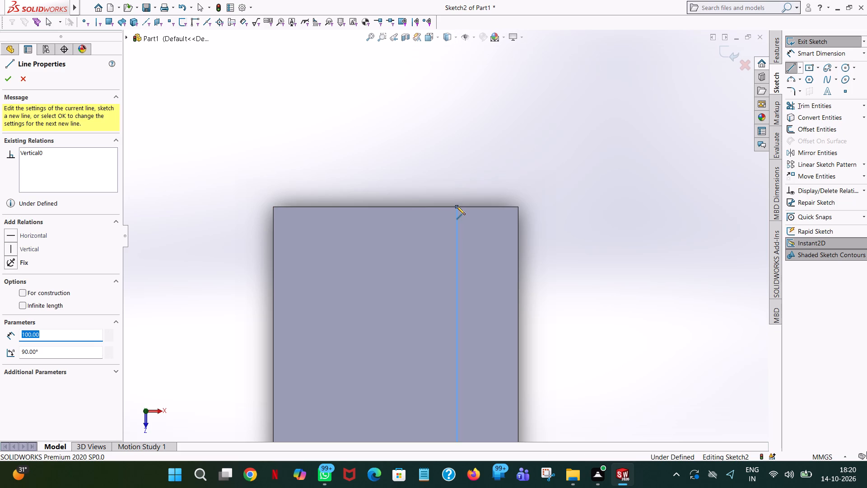
Close the cut profile with a 30 mm line along the far edge, a 100 mm vertical side, and a 15 mm line to the origin.
click(335, 206)
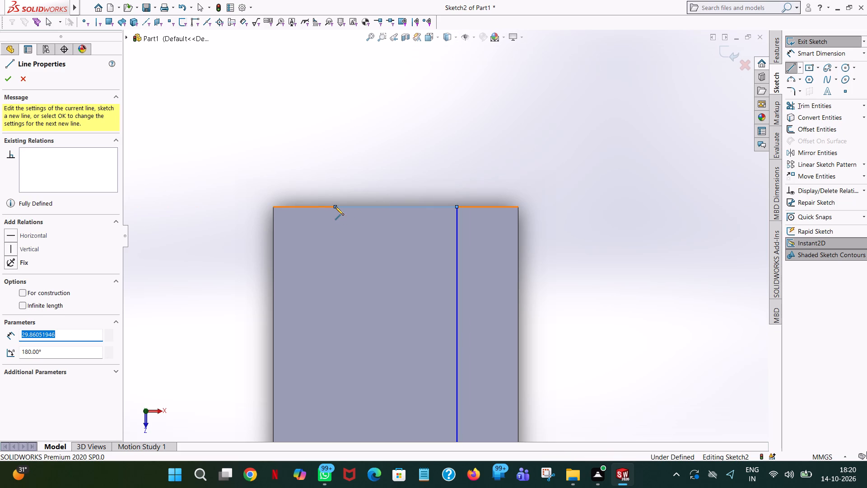
text(30)
key(Return)
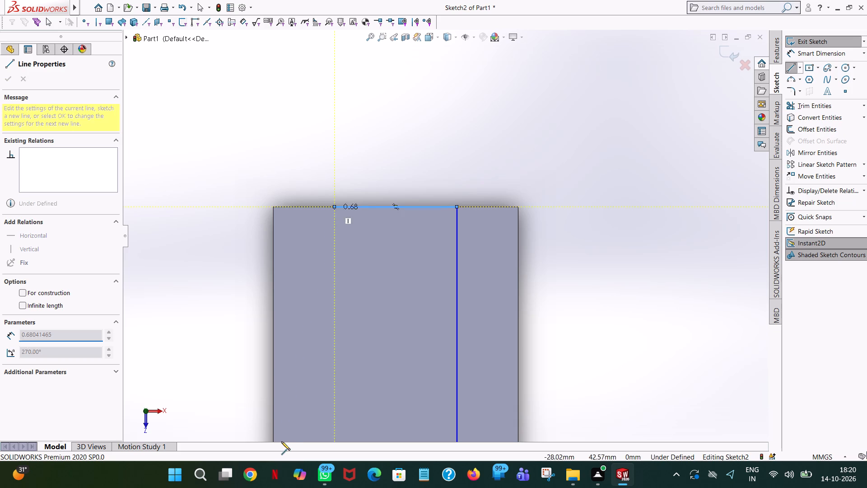
scroll(288, 437, up, 5)
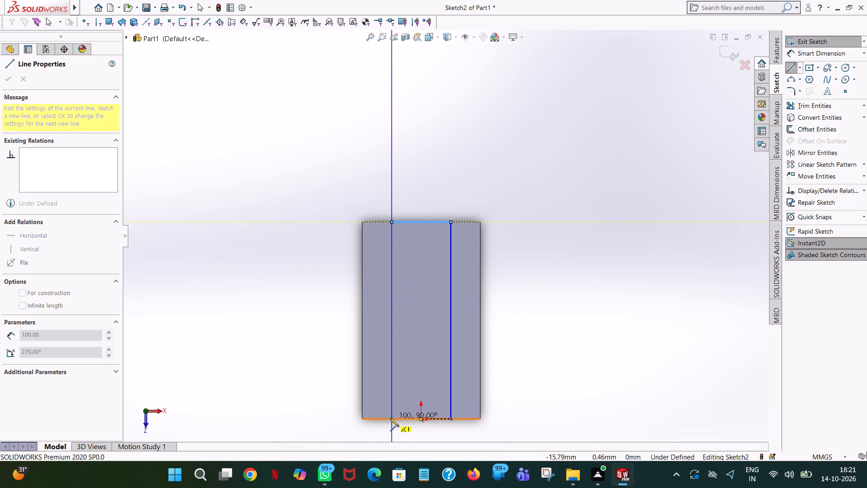
scroll(390, 418, down, 3)
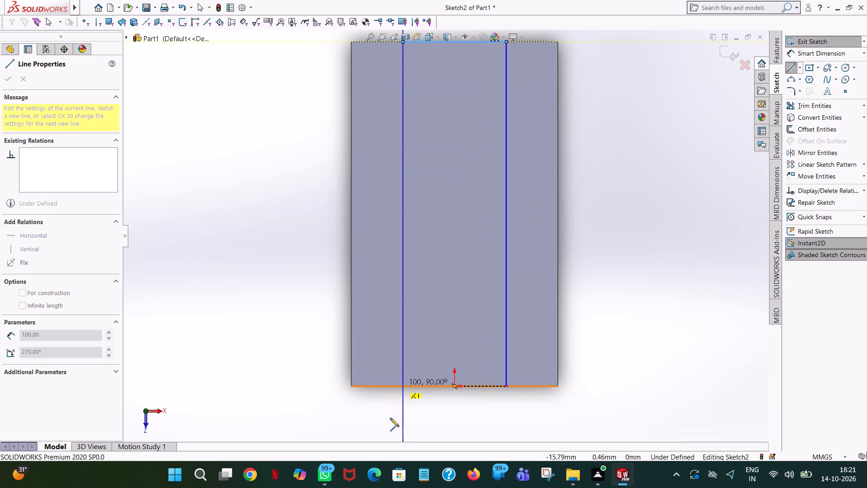
click(403, 386)
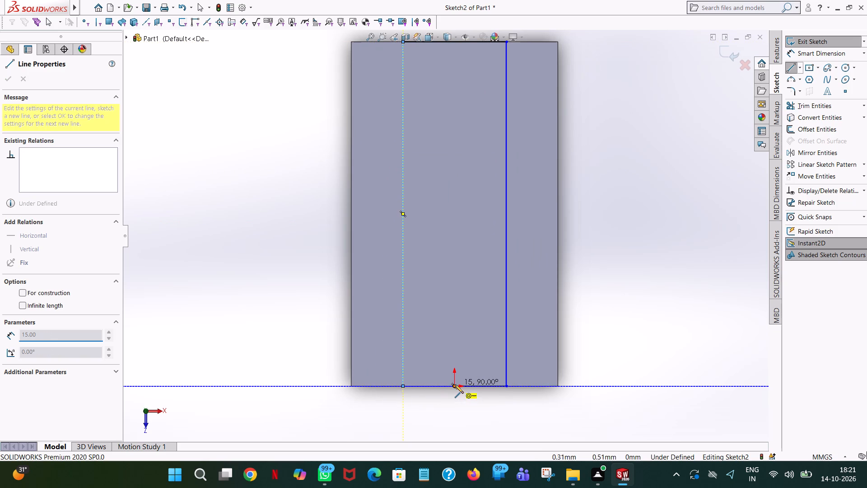
click(454, 385)
right_click(454, 385)
click(473, 393)
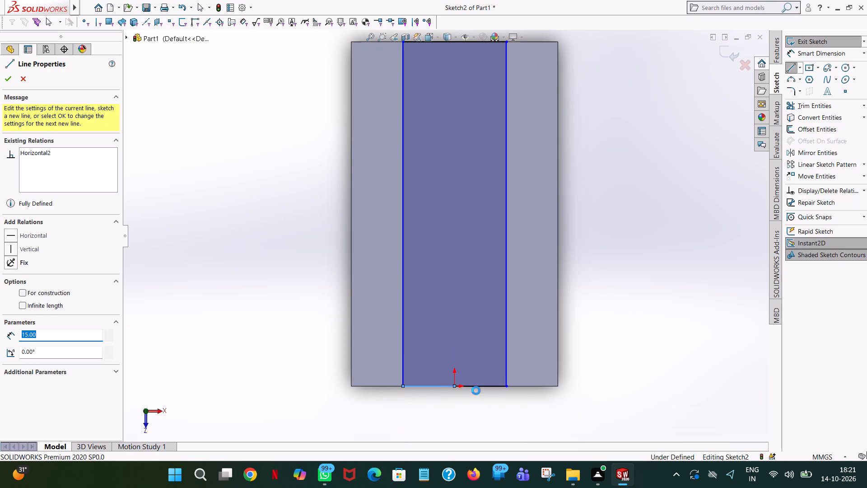
click(637, 261)
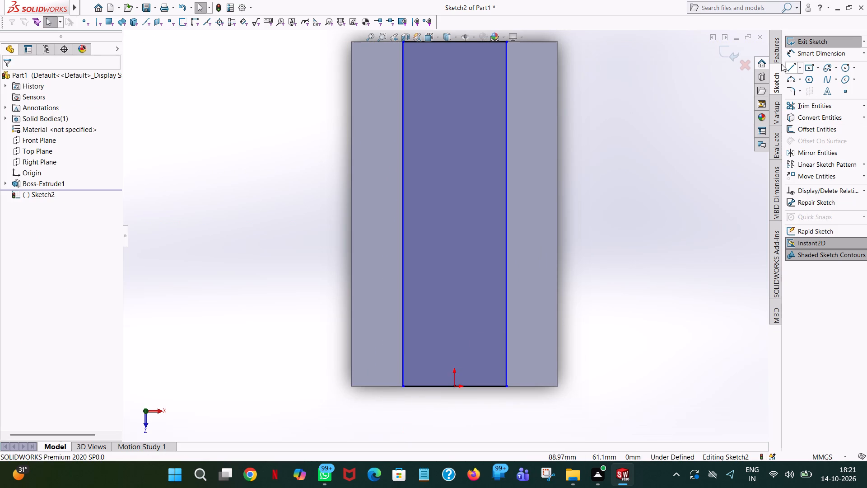
Dimension the distance between the cut profile's two vertical sides as 30 mm, placed above the block.
click(809, 55)
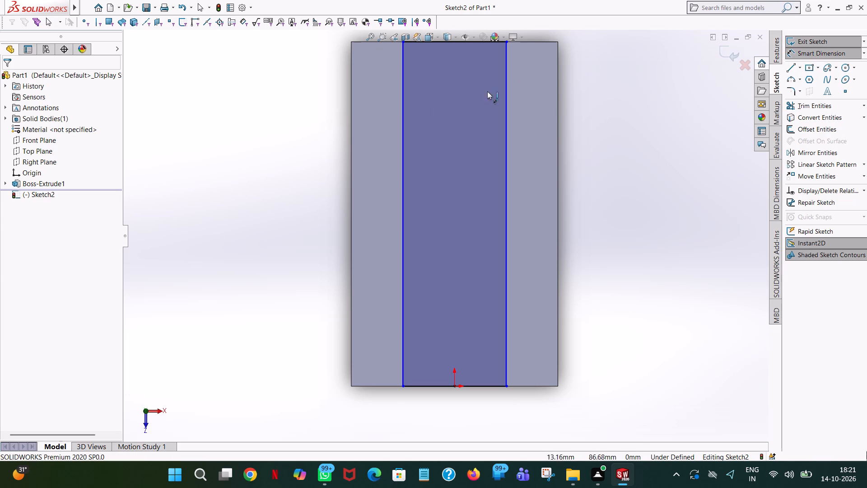
click(403, 118)
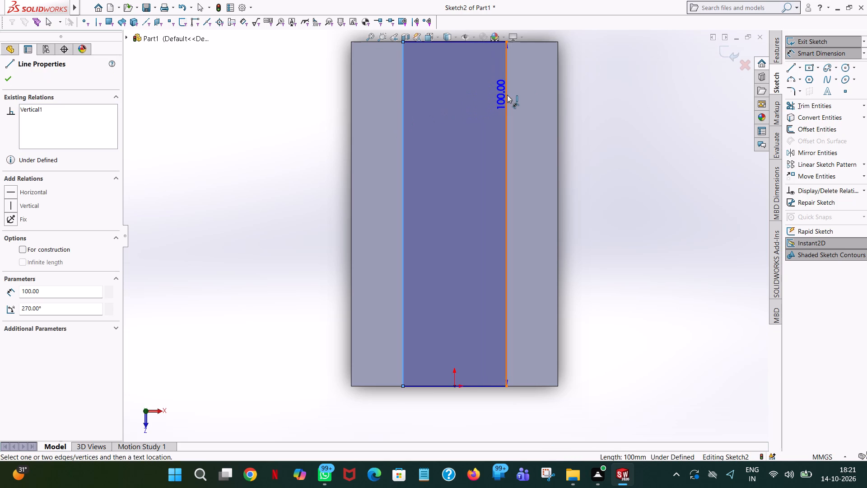
click(507, 95)
scroll(506, 73, up, 4)
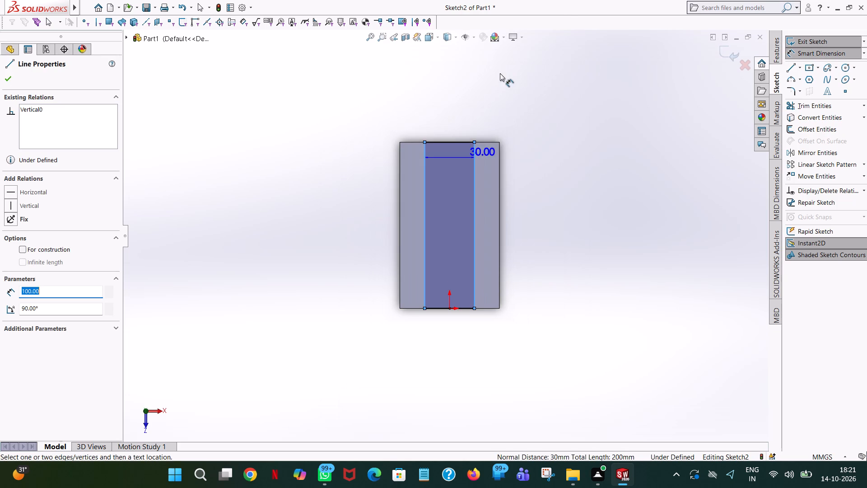
click(477, 71)
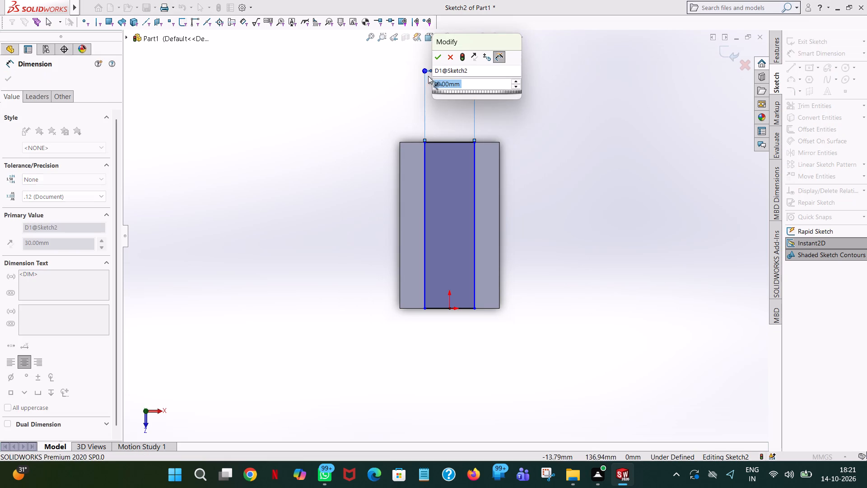
click(438, 61)
click(581, 108)
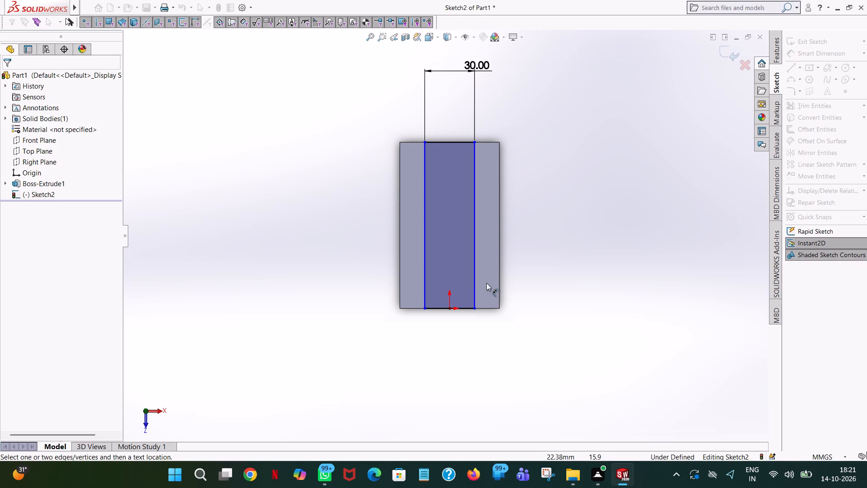
Dimension the profile's right vertical side 15 mm from the origin, placed below the block.
click(475, 300)
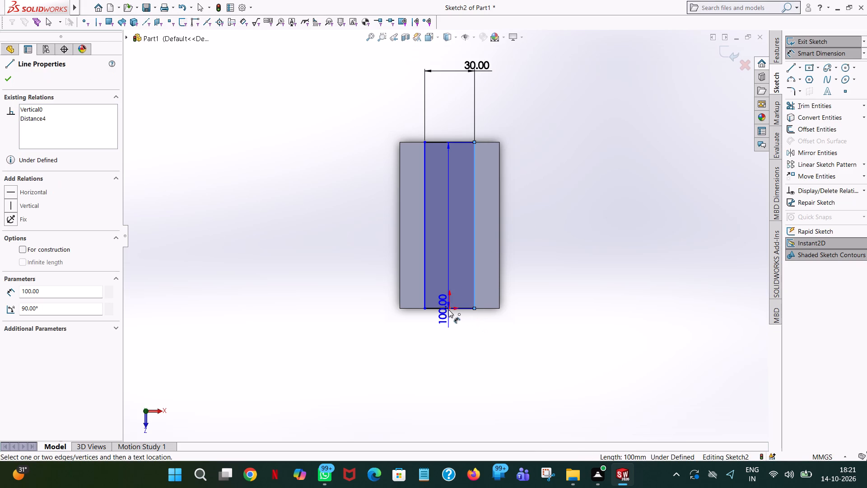
click(448, 309)
click(463, 347)
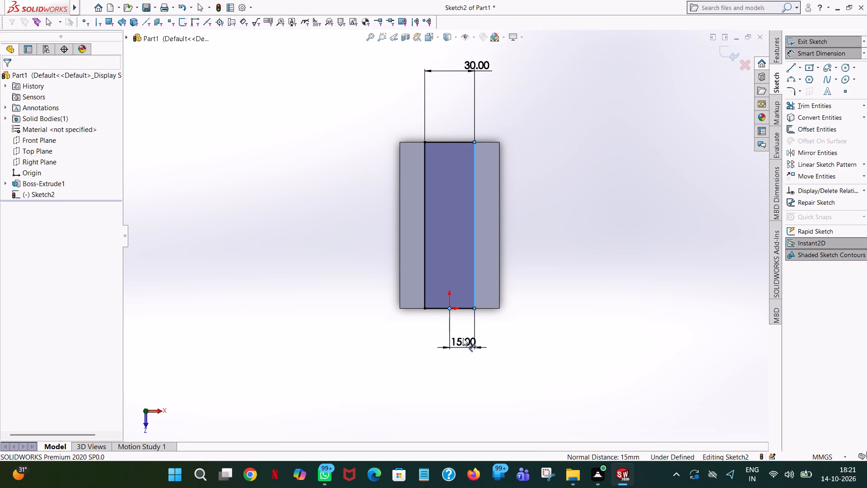
click(424, 336)
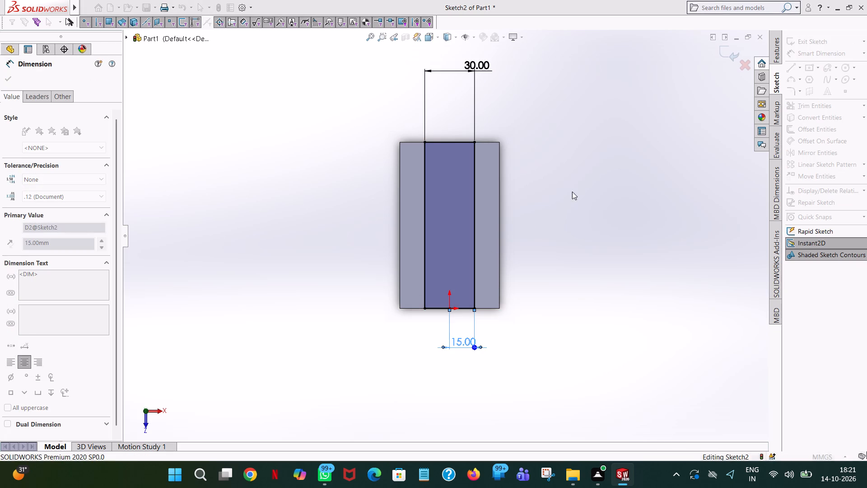
click(566, 169)
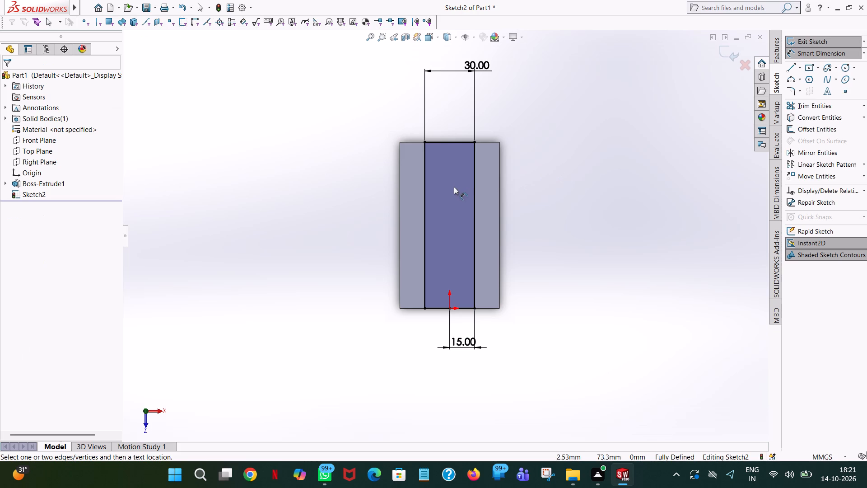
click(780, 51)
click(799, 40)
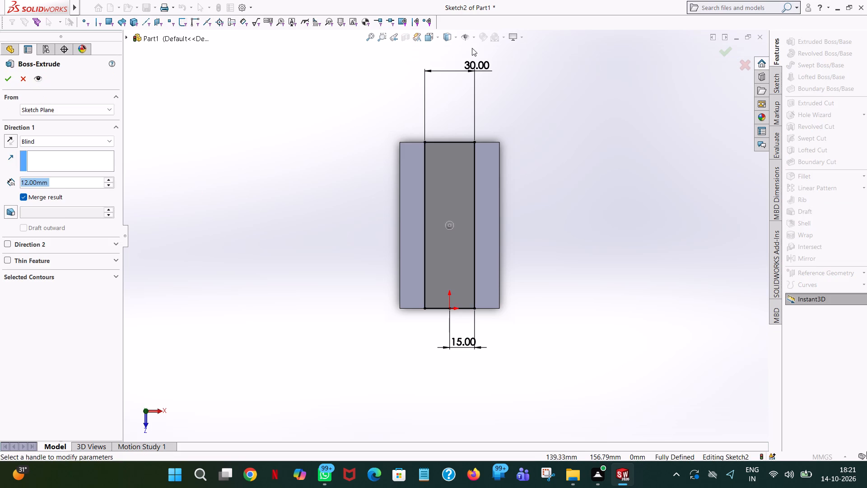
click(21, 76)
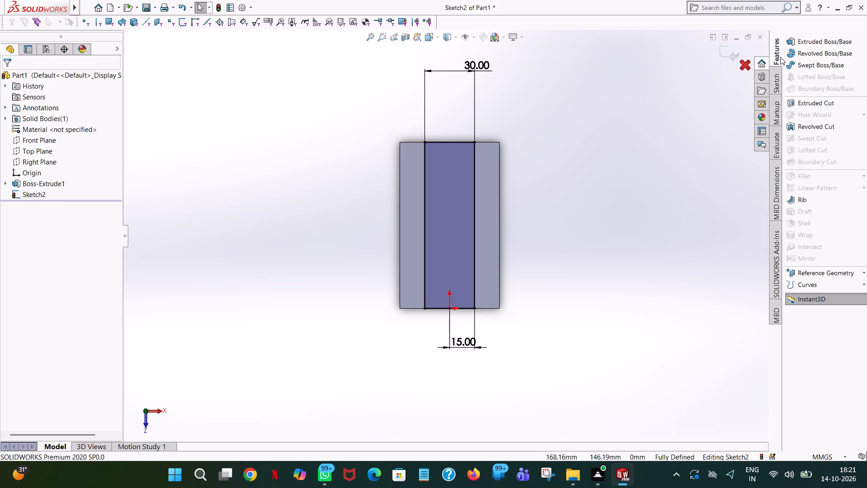
Cut the 30 mm wide profile 73 mm deep (Blind) through the block, keeping all bodies.
click(807, 99)
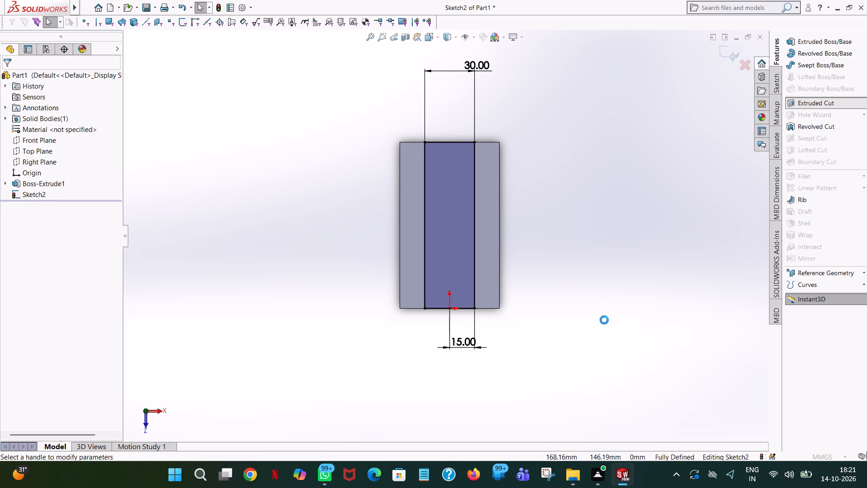
middle_drag(604, 320, 569, 153)
scroll(604, 320, up, 1)
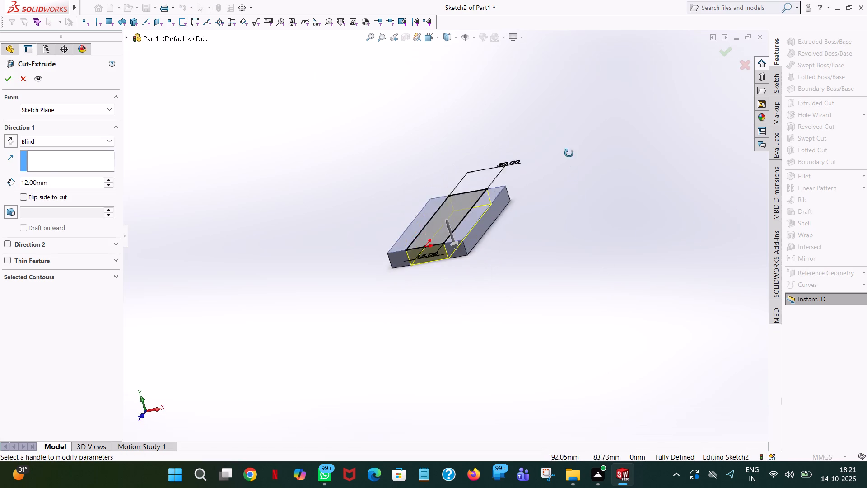
middle_drag(569, 153, 560, 141)
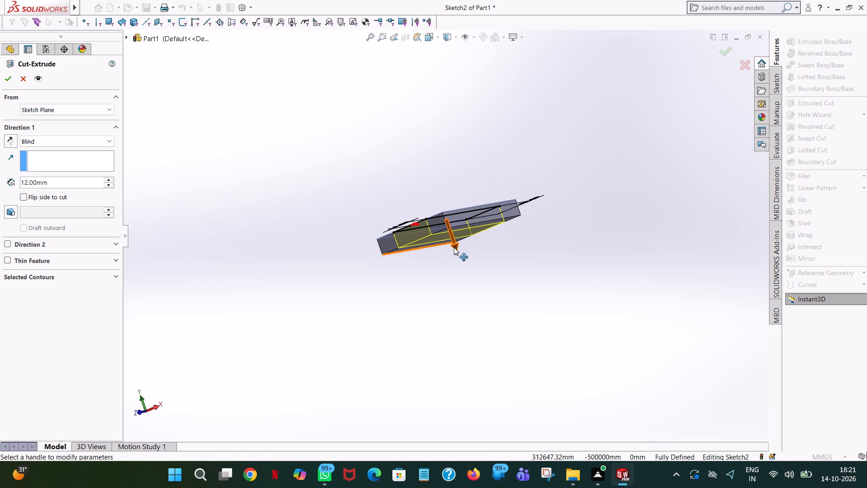
drag(454, 250, 479, 315)
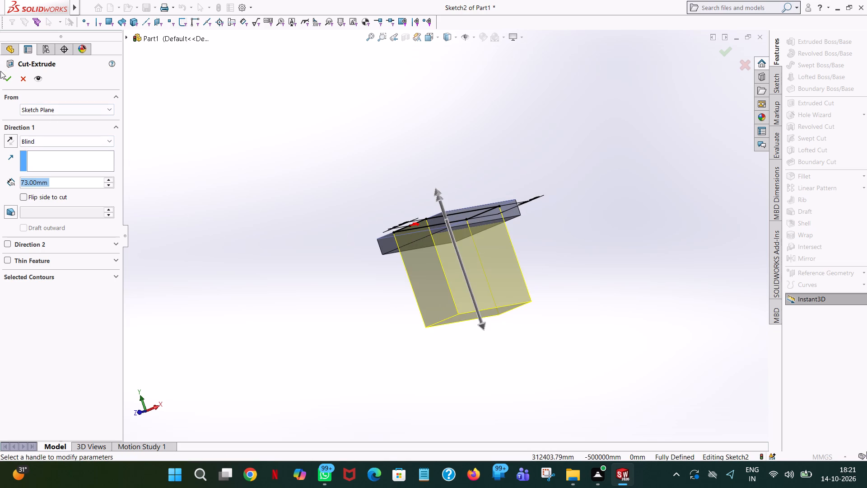
click(2, 78)
click(508, 155)
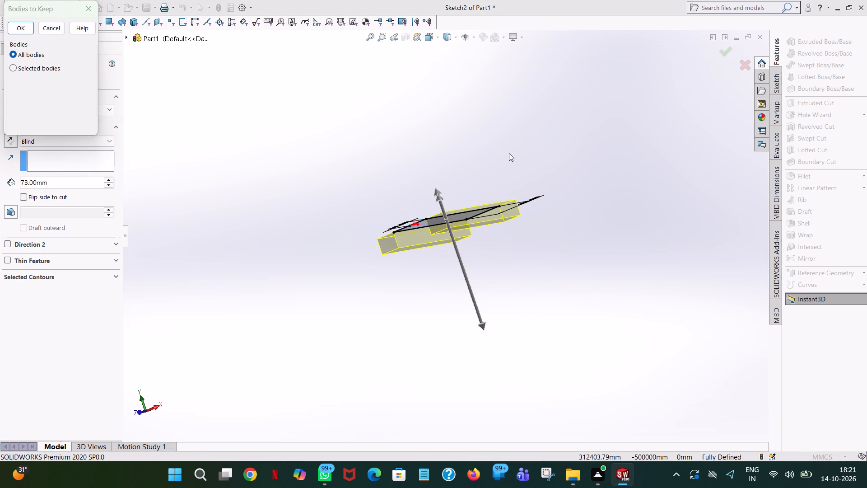
click(14, 28)
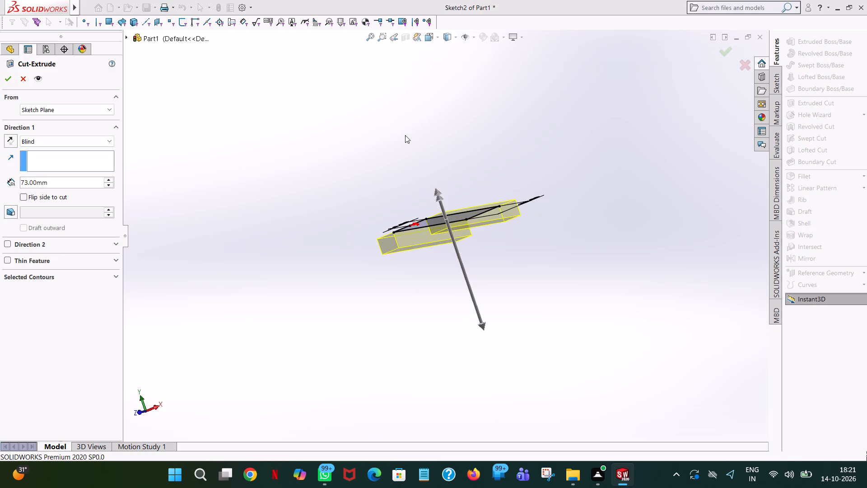
Examine the cut block from several angles, ending in the isometric view.
middle_drag(415, 140, 470, 253)
click(517, 160)
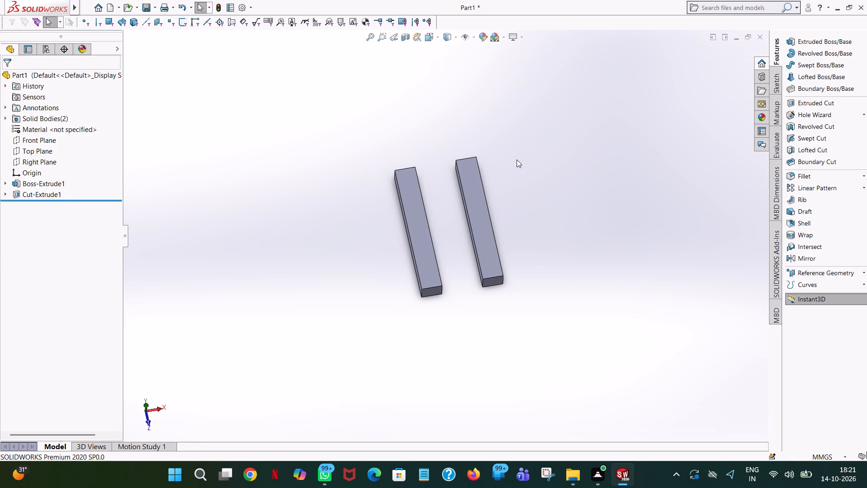
middle_drag(517, 160, 452, 114)
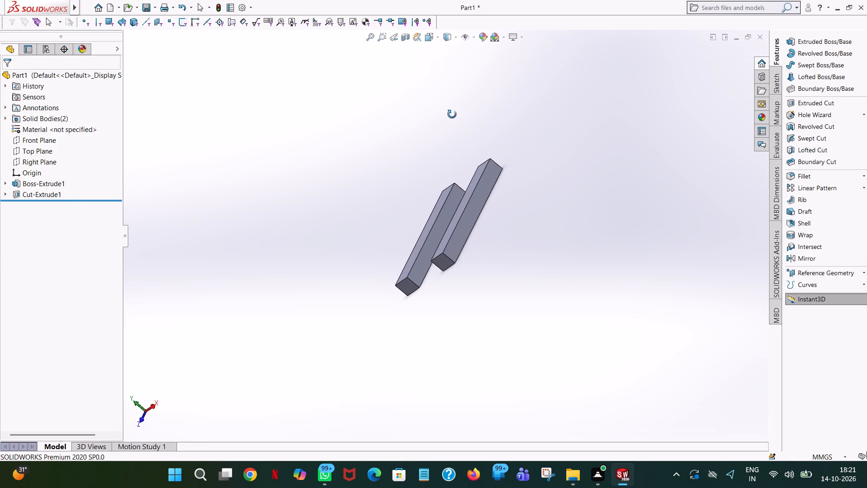
middle_drag(452, 114, 516, 107)
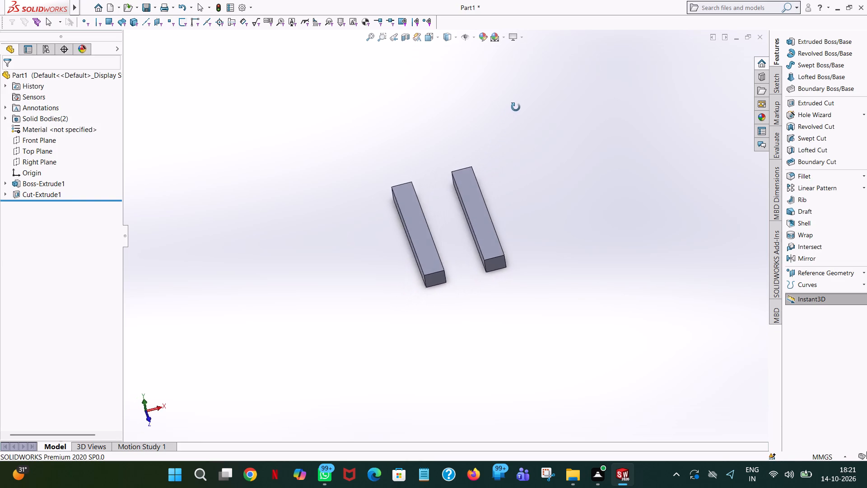
middle_drag(516, 107, 471, 104)
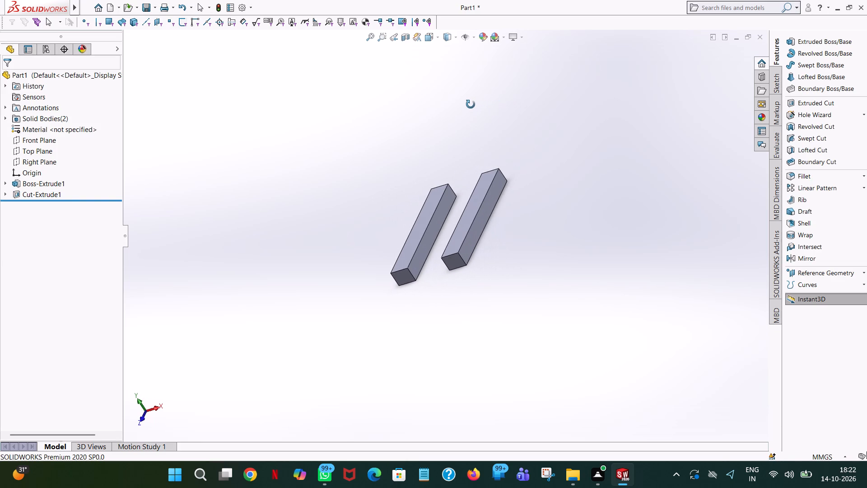
middle_drag(471, 104, 435, 37)
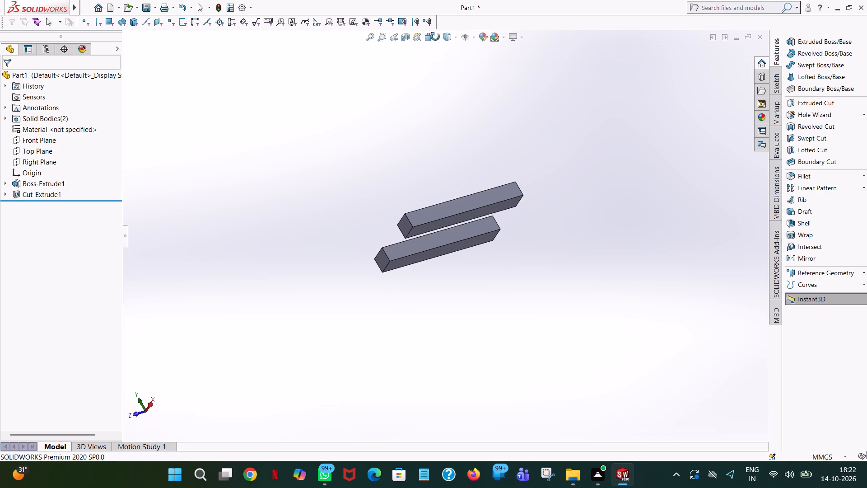
middle_drag(435, 37, 541, 31)
scroll(541, 31, up, 1)
middle_drag(536, 266, 506, 249)
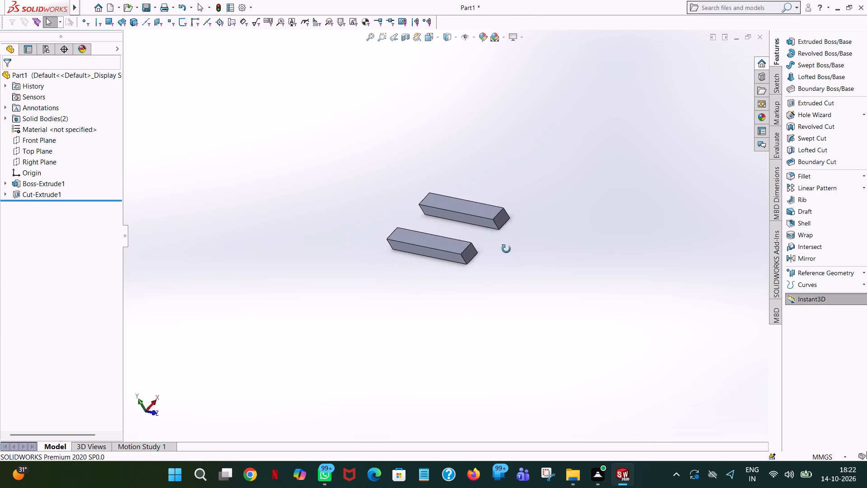
middle_drag(506, 249, 425, 242)
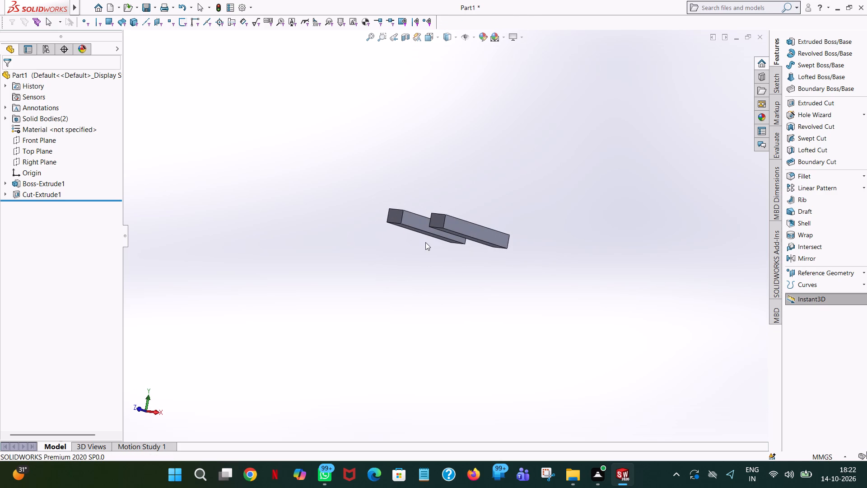
key(ctrl+7)
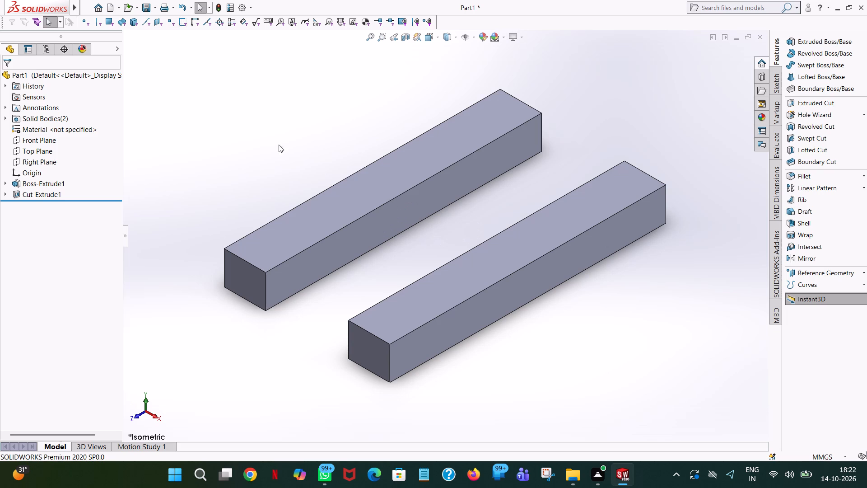
Create a reference plane parallel to the Front Plane, offset 20 mm with the offset flipped toward the block.
click(42, 141)
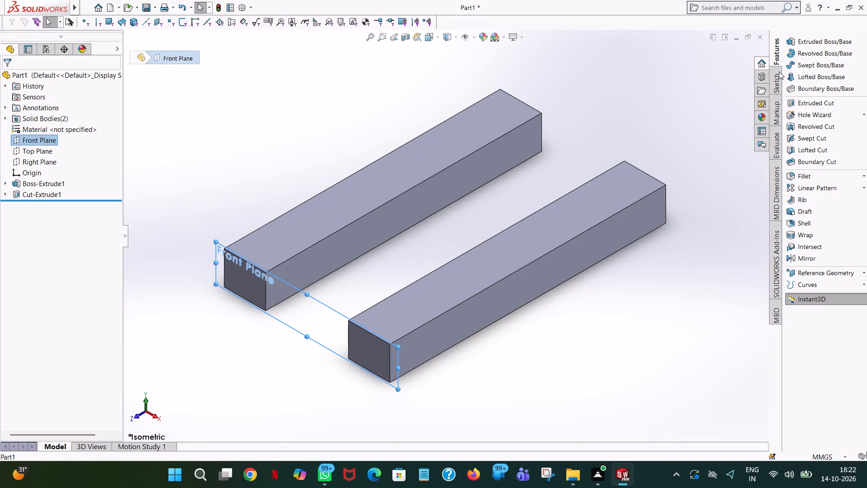
click(830, 268)
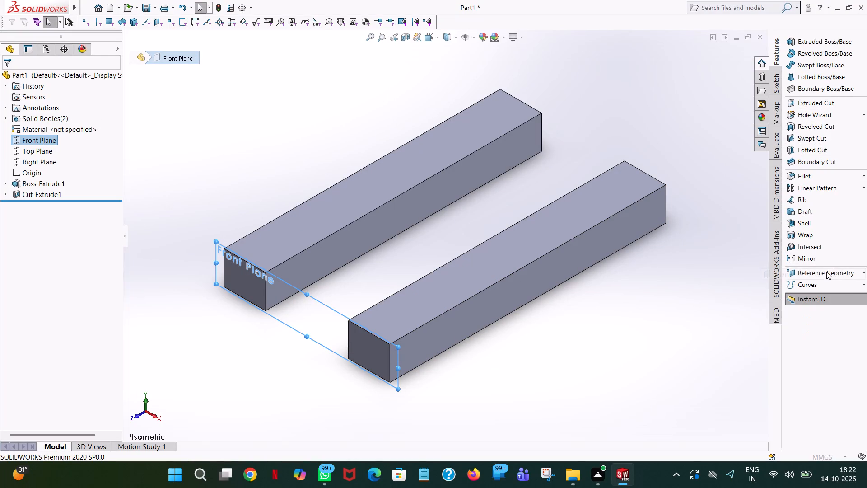
click(826, 272)
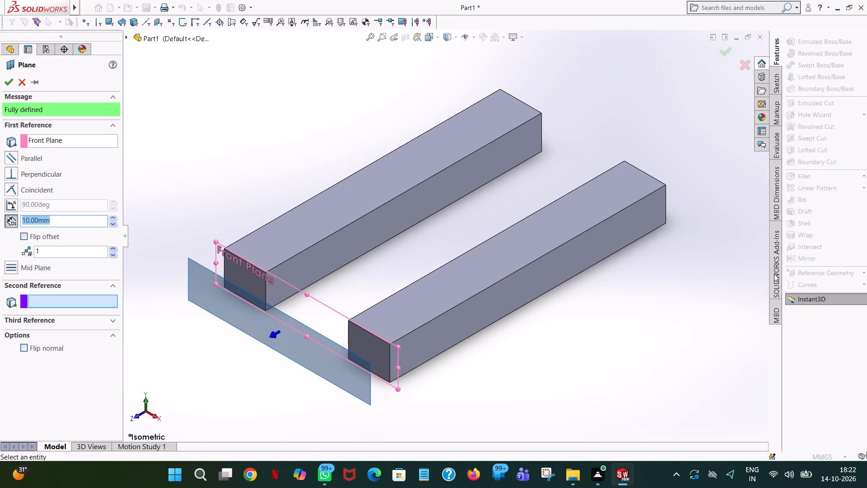
click(21, 235)
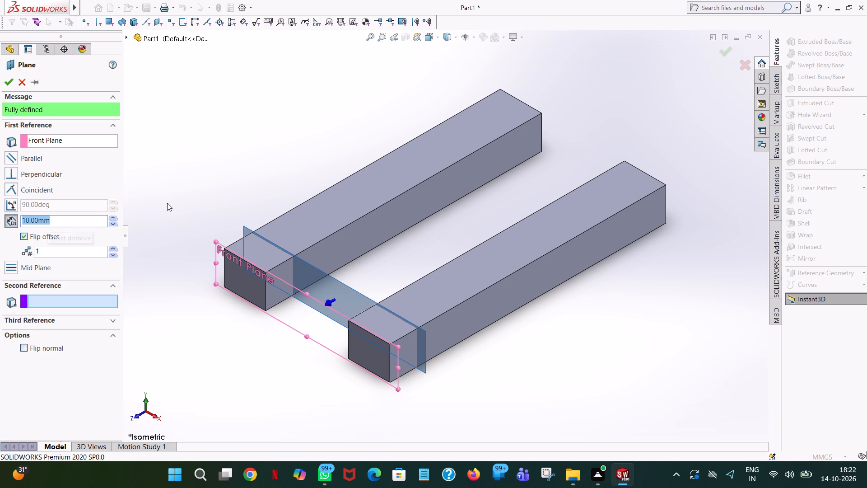
click(114, 218)
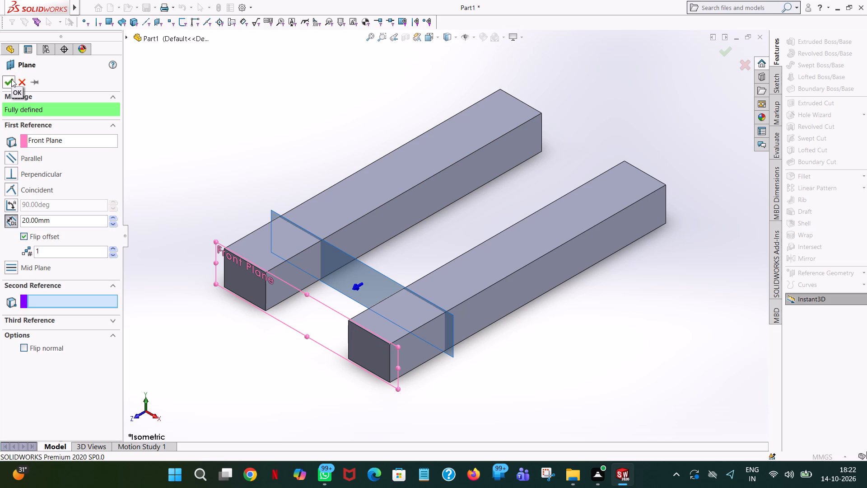
click(11, 79)
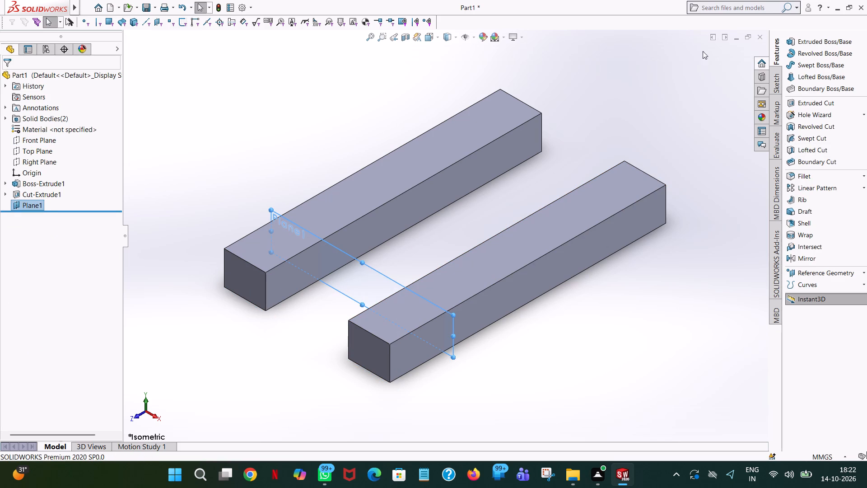
Start a sketch on the new offset plane, viewed straight on, with a vertical line of 80-36-12 (32 mm) upward from the origin.
click(434, 36)
click(480, 88)
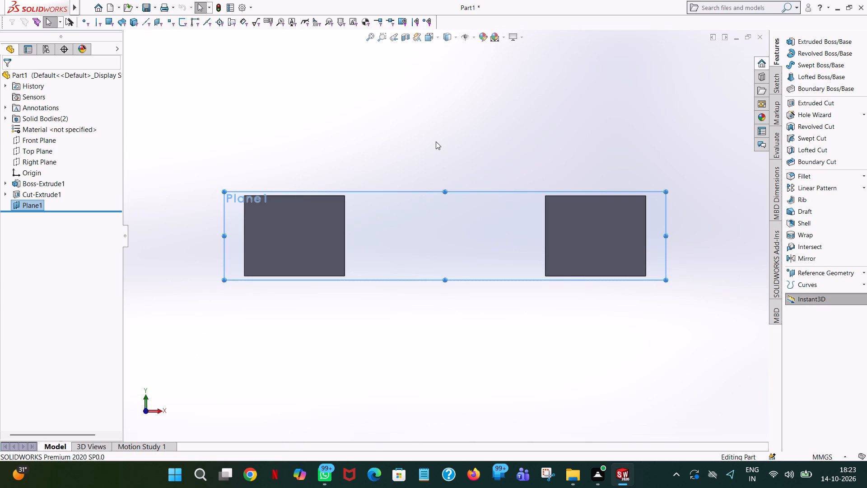
middle_drag(438, 148, 439, 173)
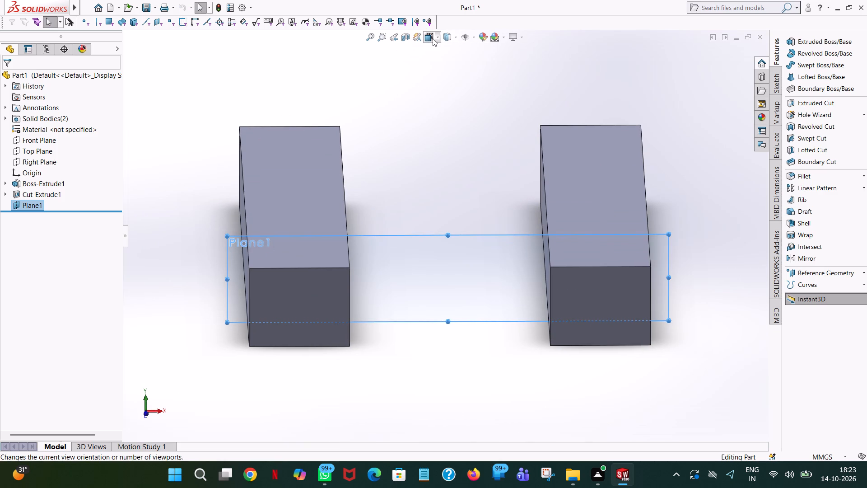
click(440, 35)
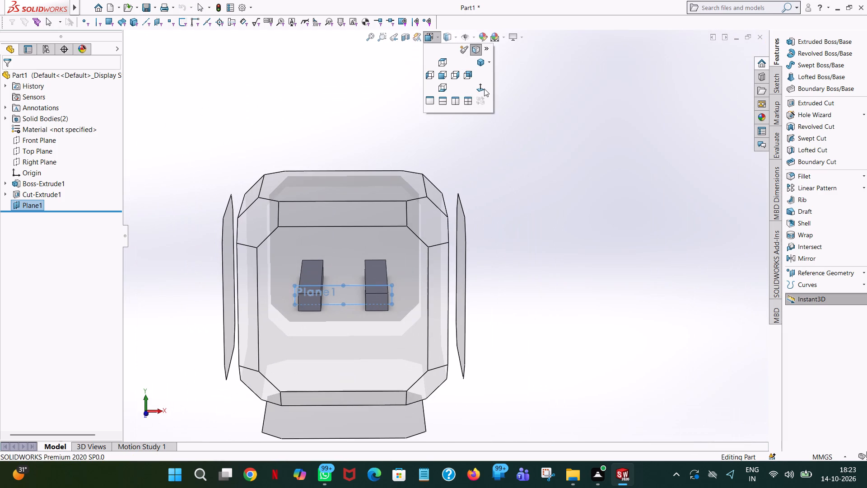
click(480, 84)
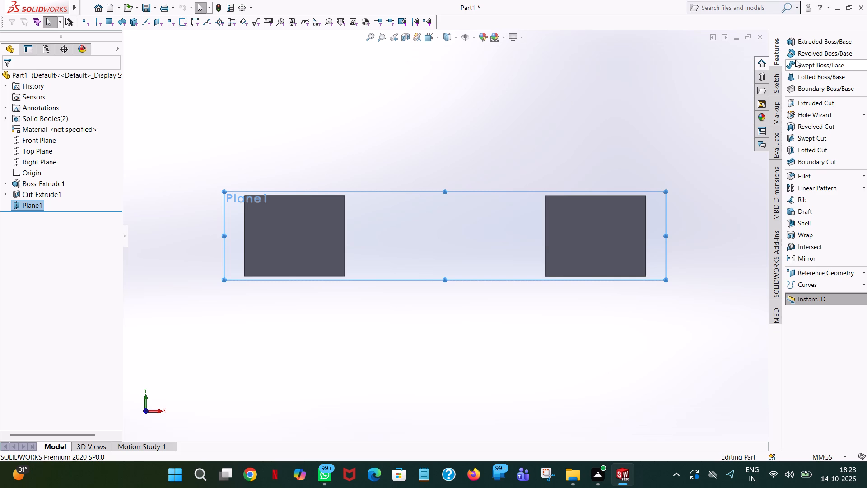
click(774, 73)
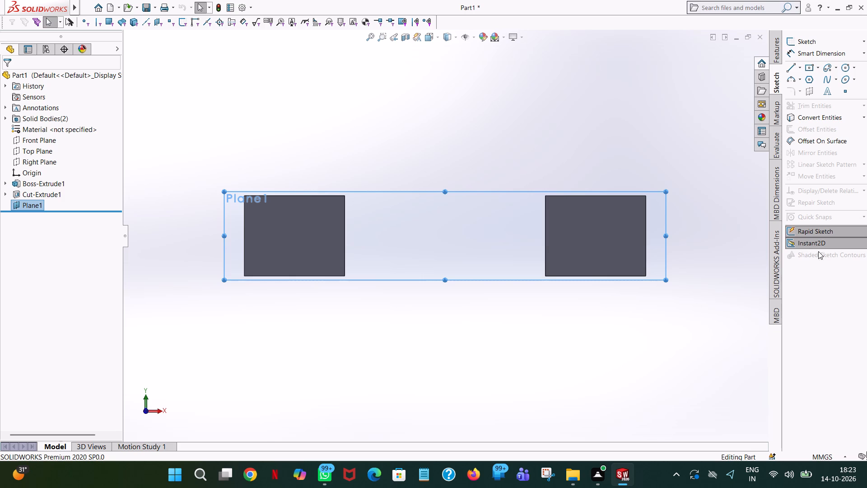
click(790, 69)
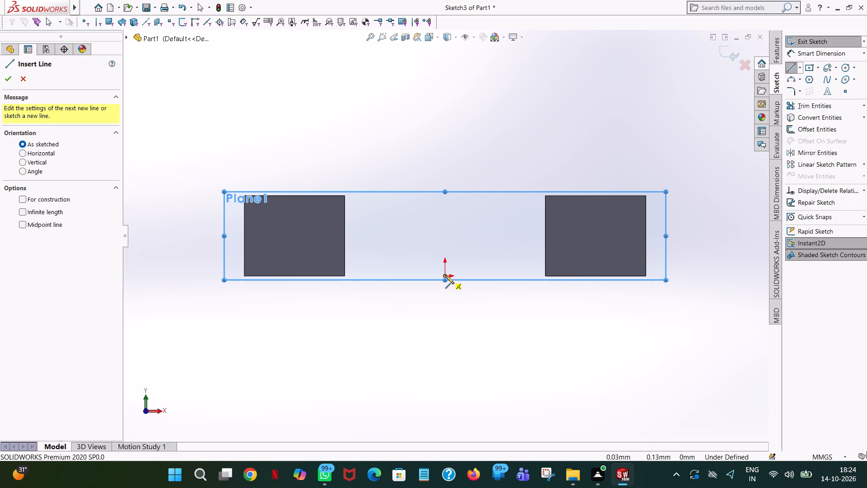
click(445, 275)
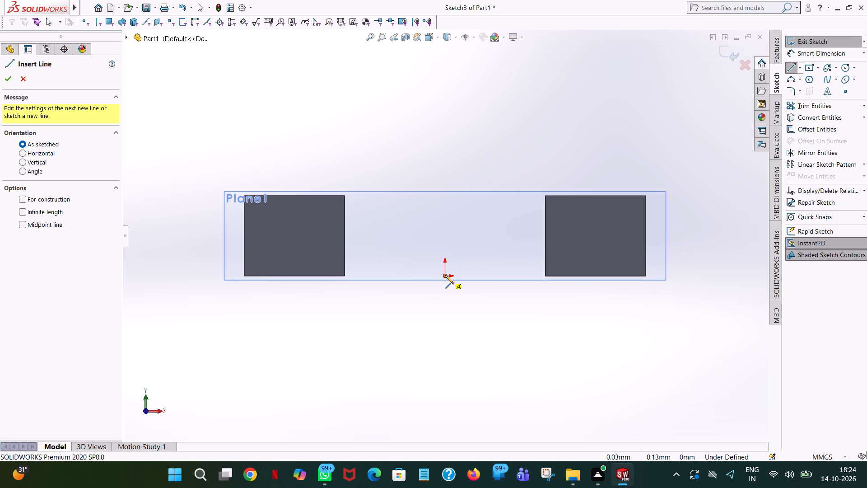
click(443, 113)
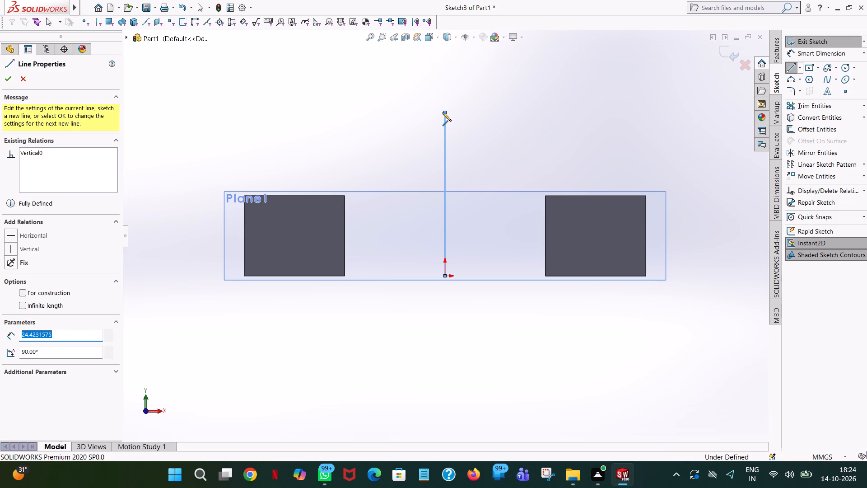
text(80-)
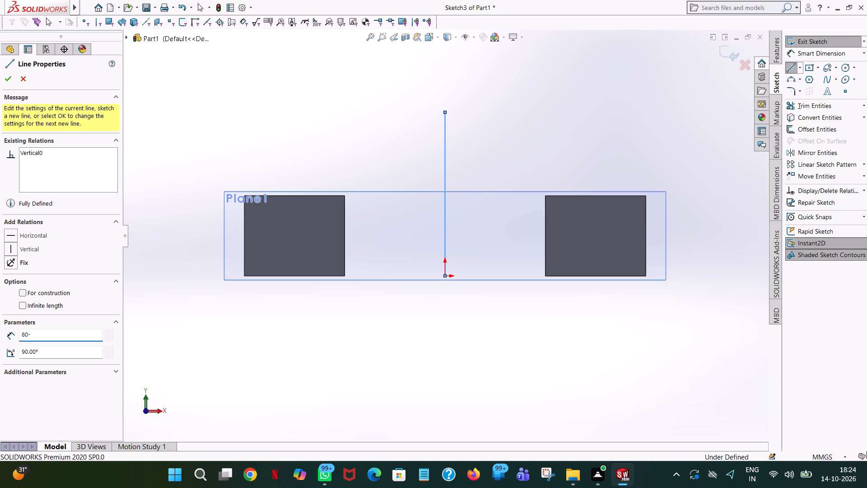
text(36)
key(minus)
text(12)
key(Return)
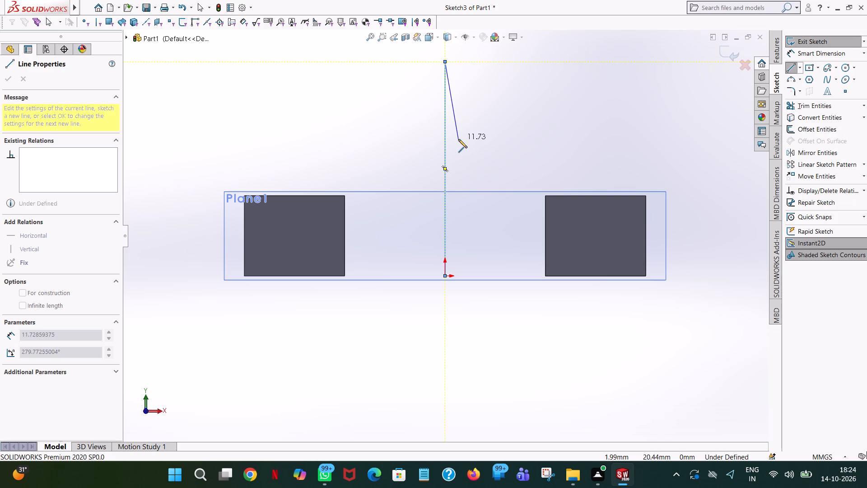
Add a 25 mm horizontal line running rightward from the vertical line's upper end.
click(532, 61)
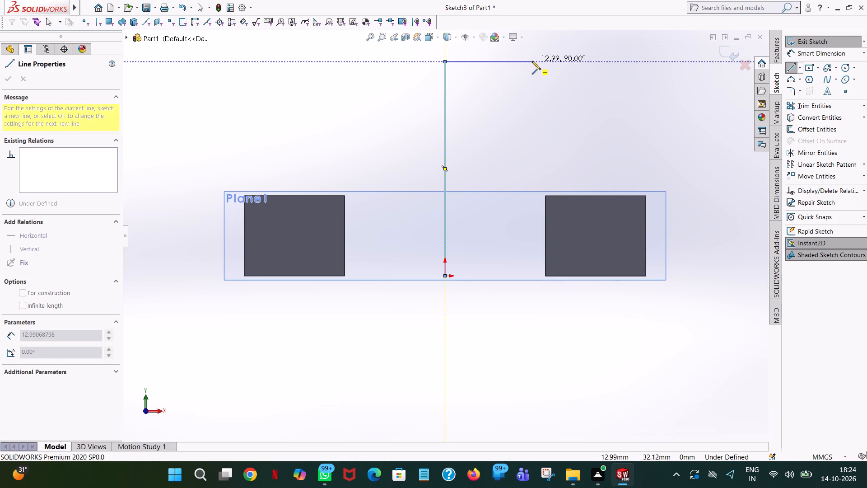
text(25)
key(Return)
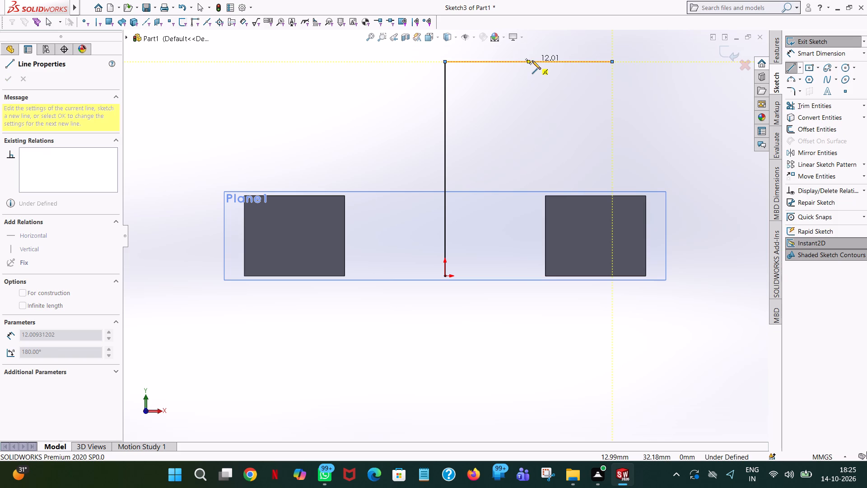
Draw a slanted line about 20.6 mm long from the top line's right end to the right block's outer upper corner.
click(646, 197)
right_click(646, 197)
click(664, 203)
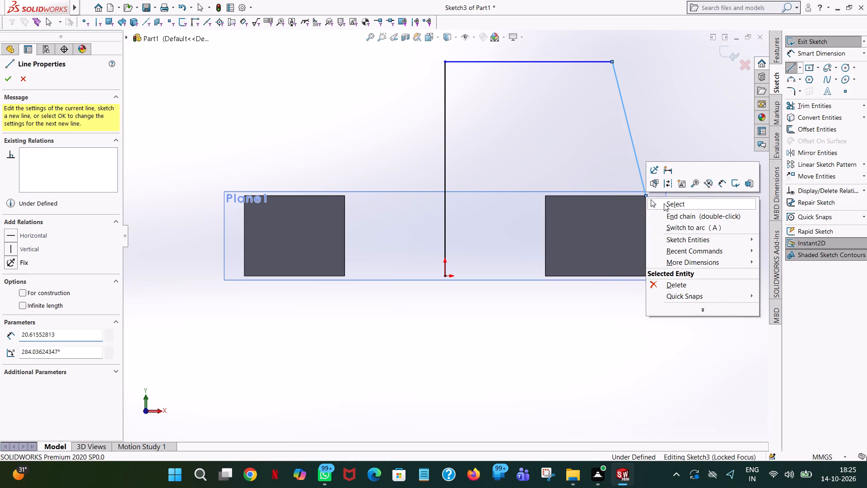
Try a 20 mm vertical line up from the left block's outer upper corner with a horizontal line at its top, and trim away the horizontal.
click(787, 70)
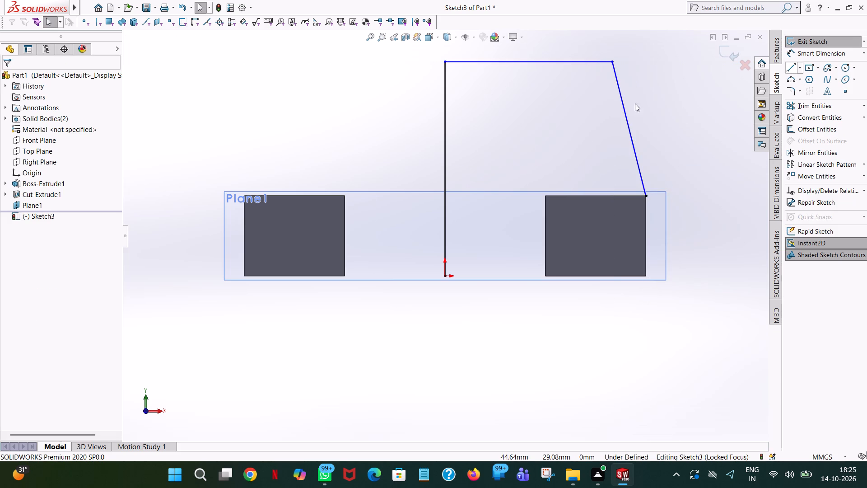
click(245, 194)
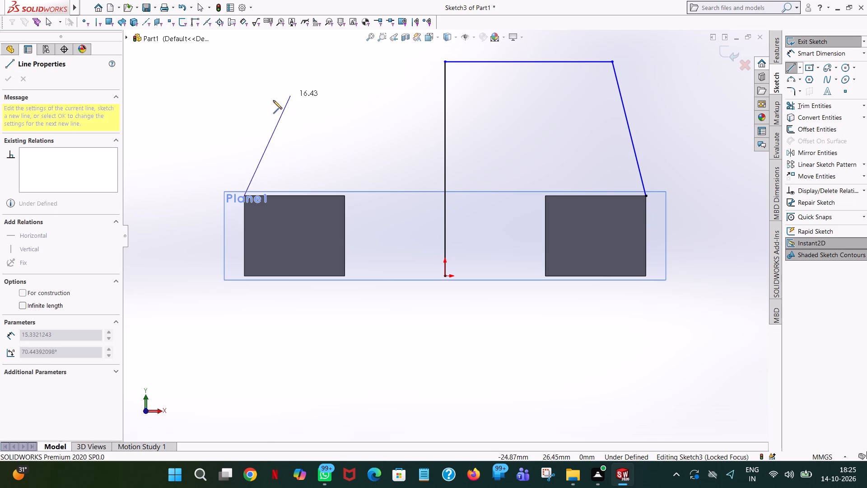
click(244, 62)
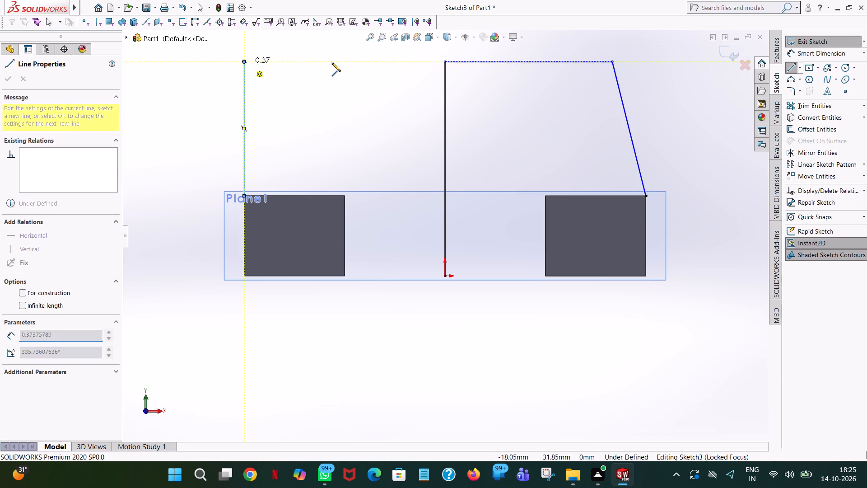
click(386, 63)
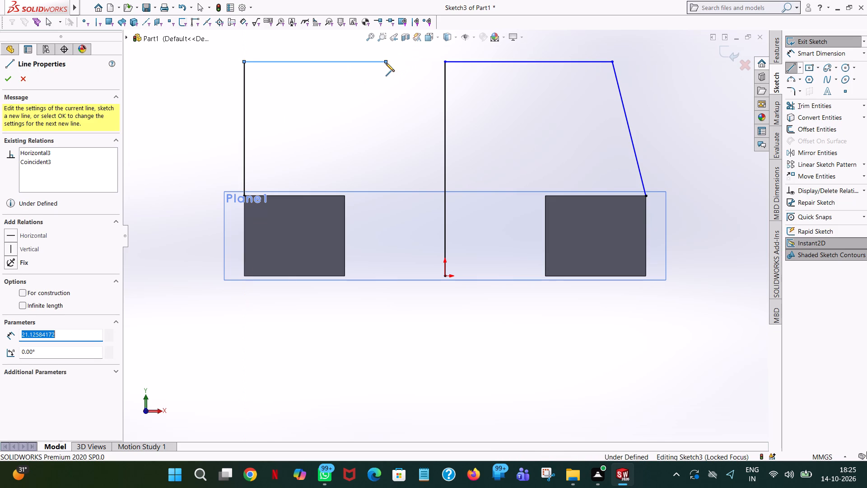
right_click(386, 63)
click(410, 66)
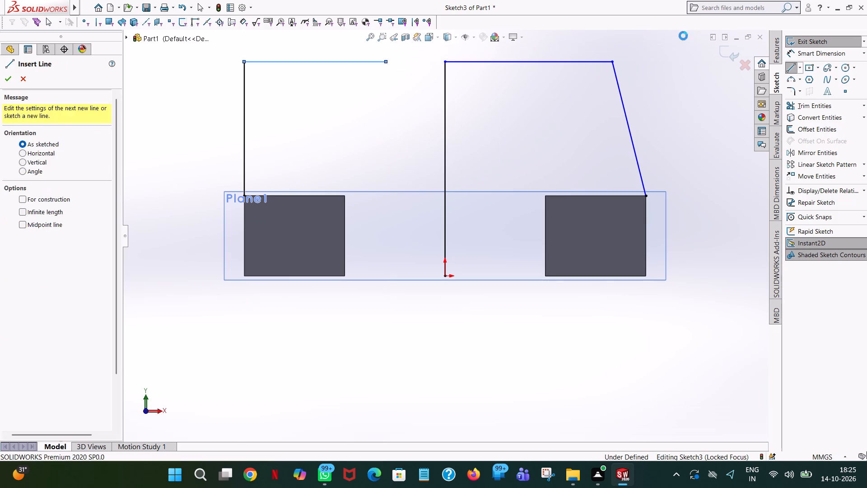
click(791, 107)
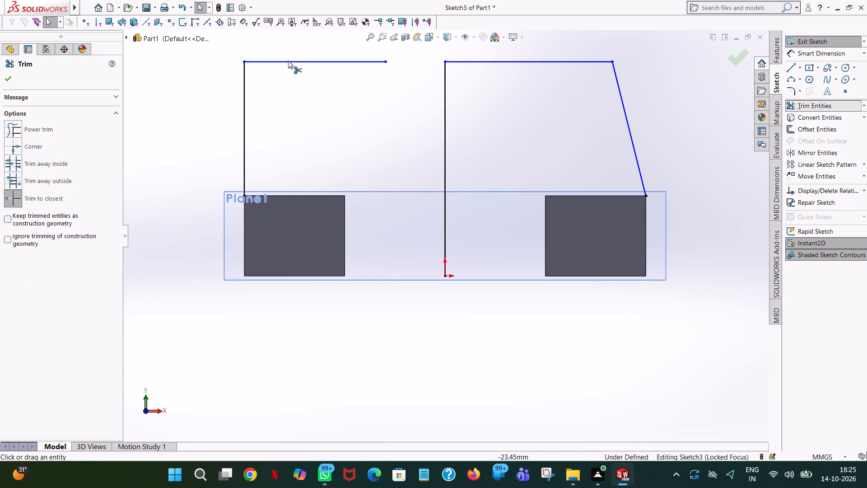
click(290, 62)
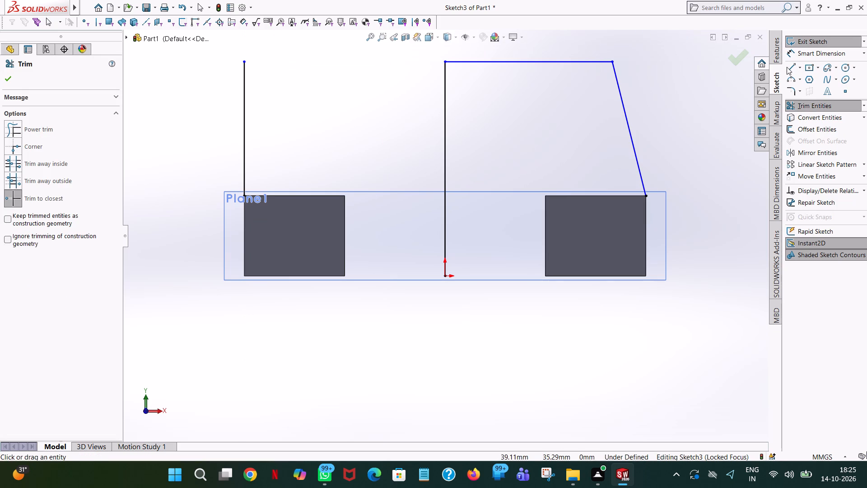
Draw the profile's left half: a 25 mm horizontal line leftward from the centre line's top and a slanted line to the left block's outer upper corner.
click(787, 67)
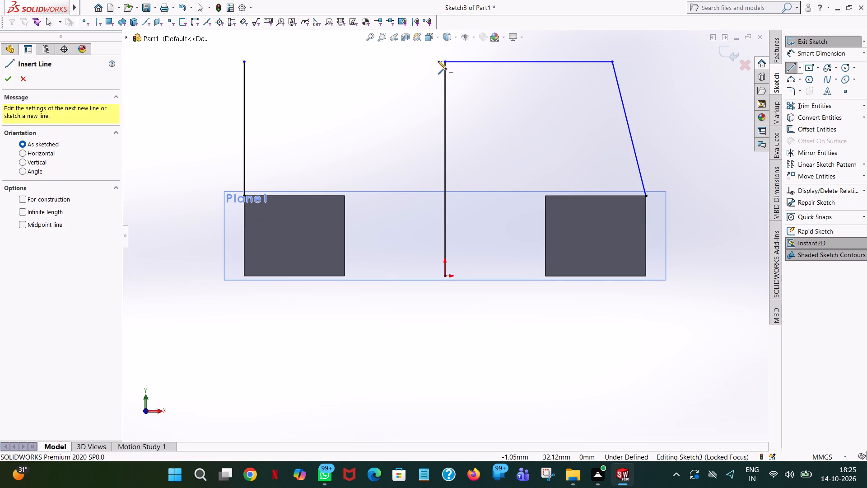
click(443, 61)
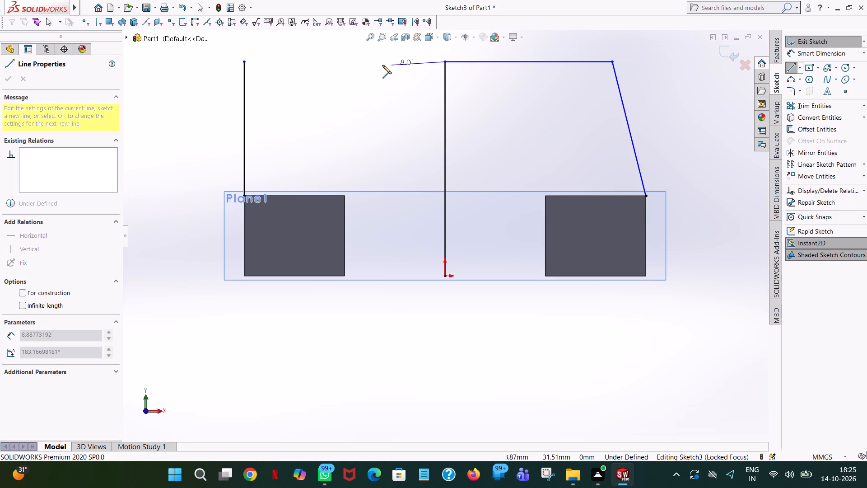
click(349, 64)
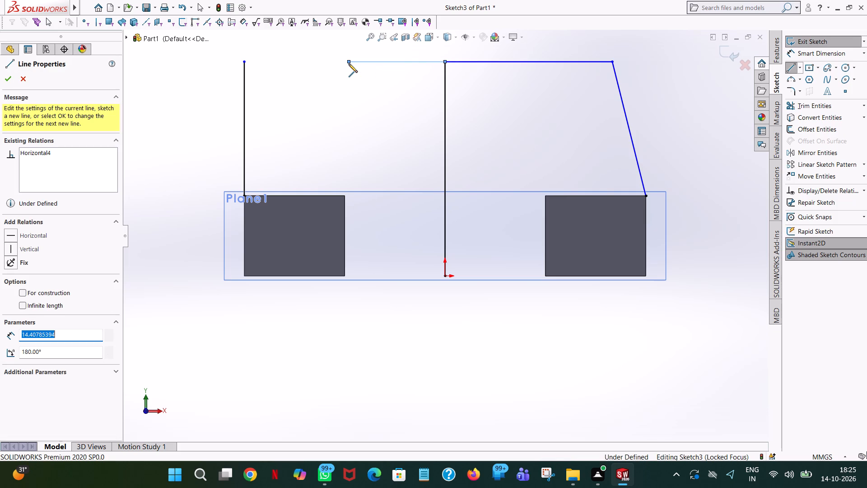
text(25)
key(Return)
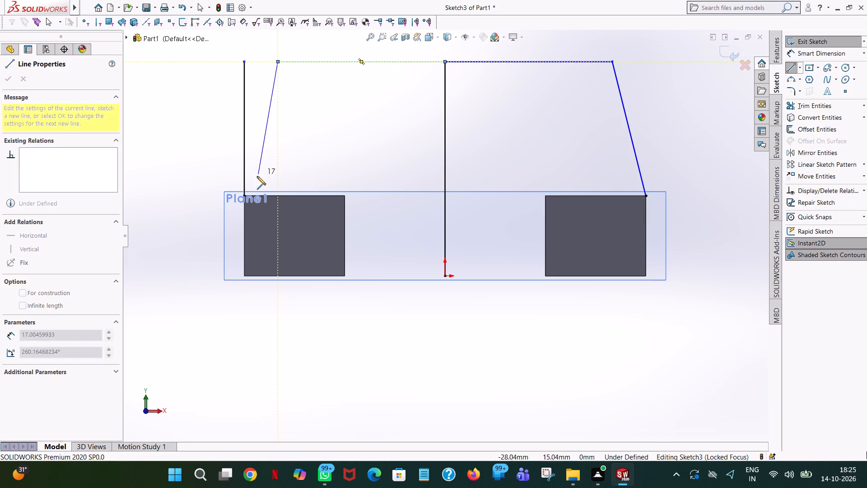
click(243, 195)
right_click(243, 195)
click(266, 203)
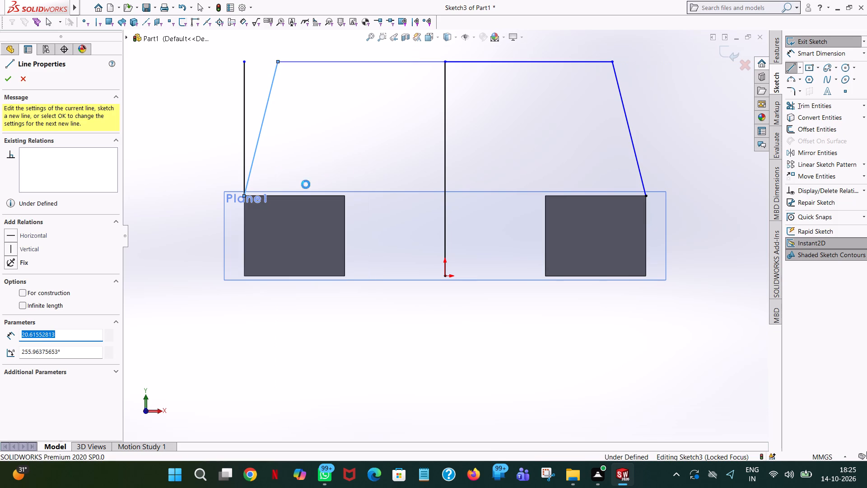
Trim away the vertical line above the left block's outer corner and the vertical centre line.
click(801, 107)
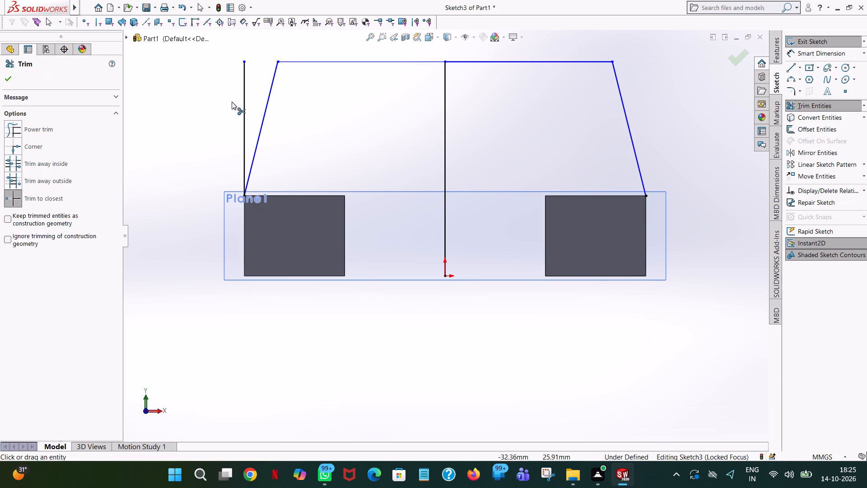
click(245, 95)
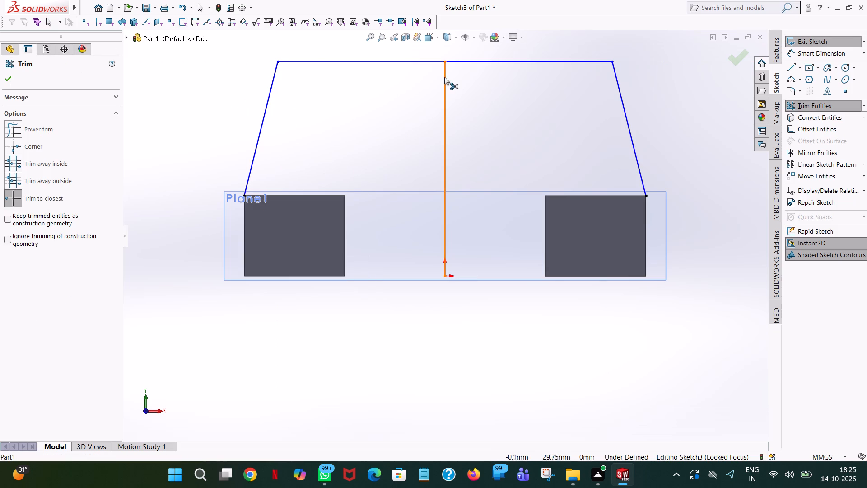
click(444, 77)
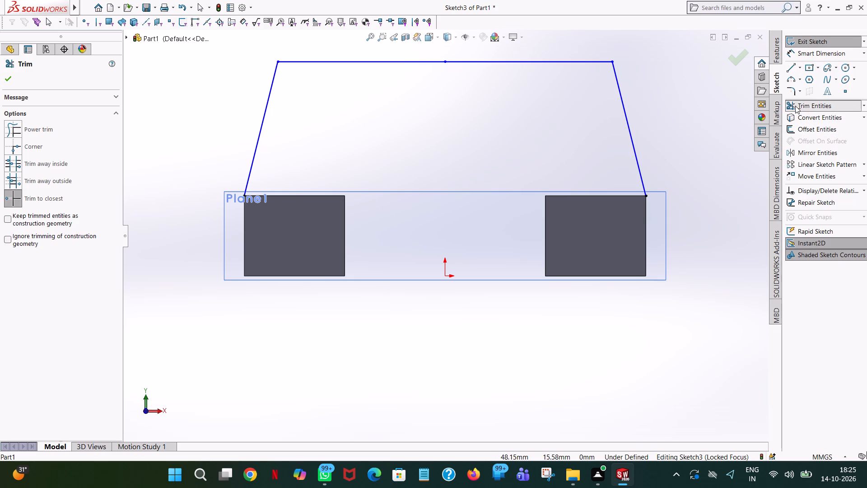
Draw a 30 mm horizontal line joining the two blocks' inner upper corners.
click(788, 70)
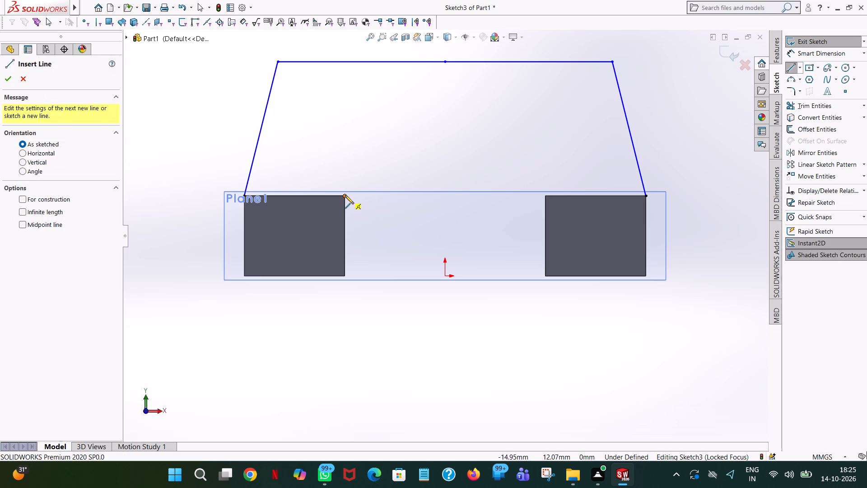
click(345, 195)
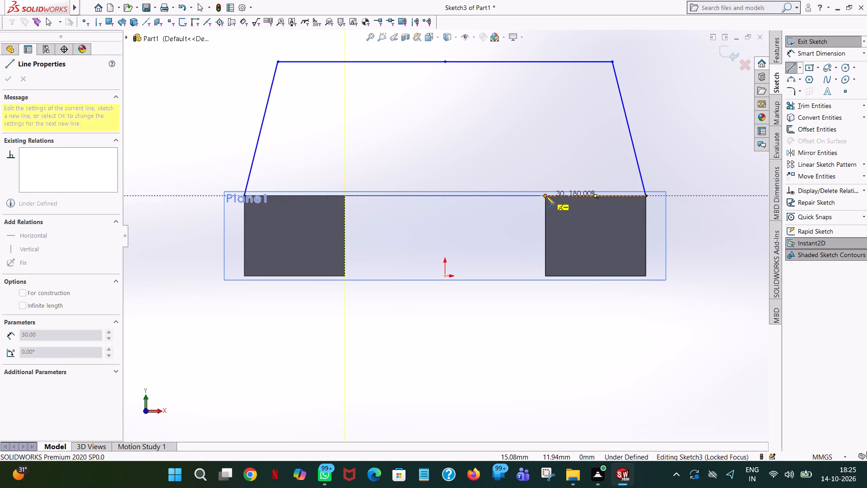
click(546, 196)
right_click(546, 196)
click(571, 202)
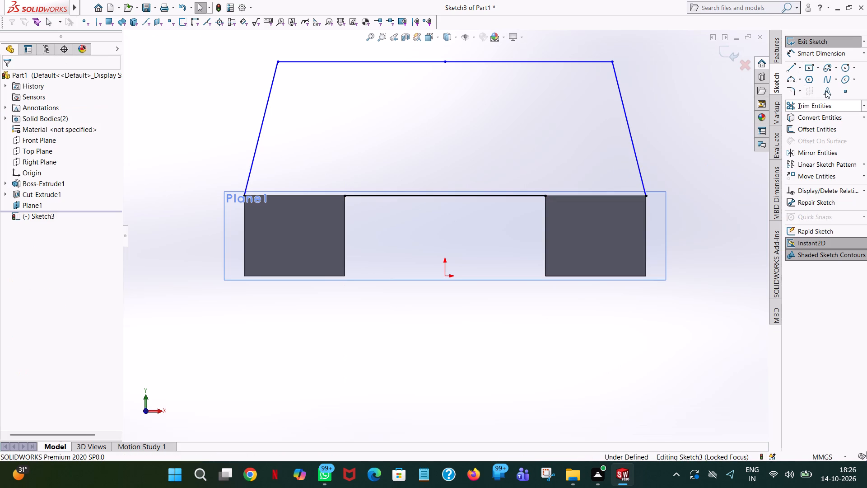
Draw a circle of 15 mm radius centred on the joining line's midpoint, reaching the right block's inner upper corner.
click(840, 68)
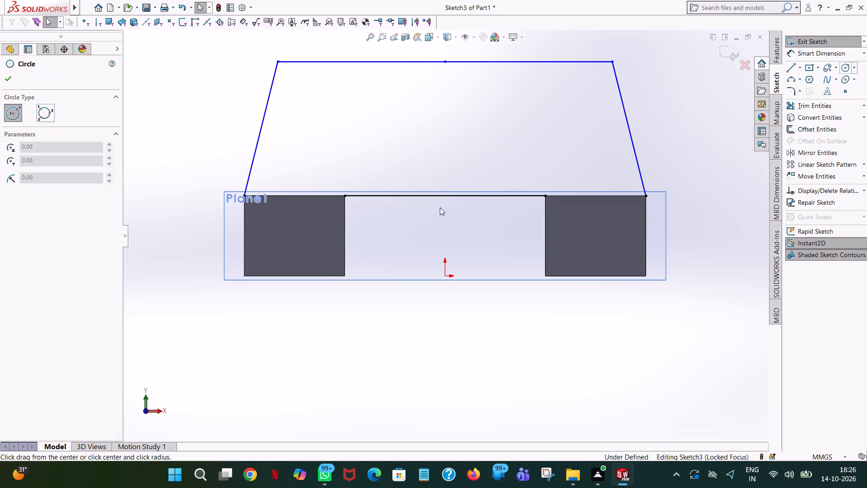
click(444, 197)
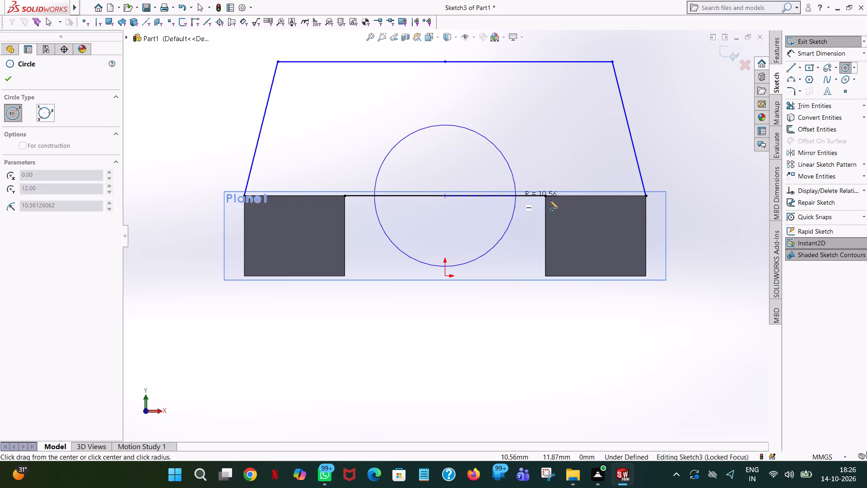
click(546, 196)
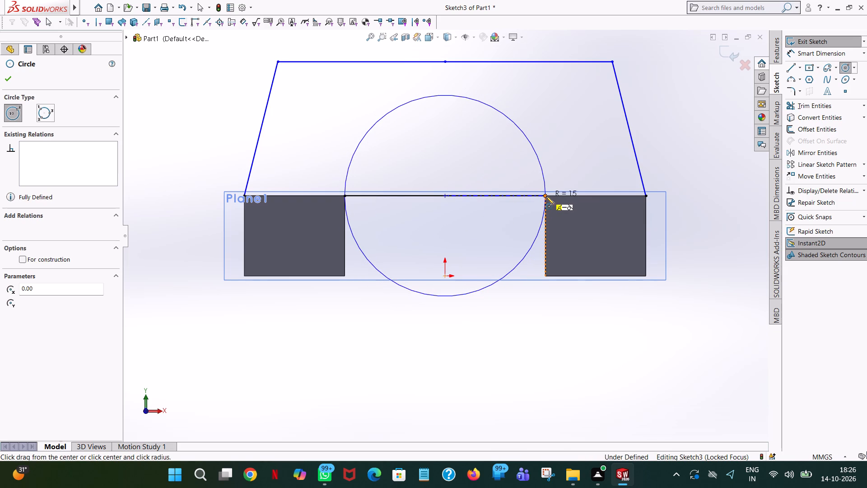
right_click(546, 196)
click(563, 203)
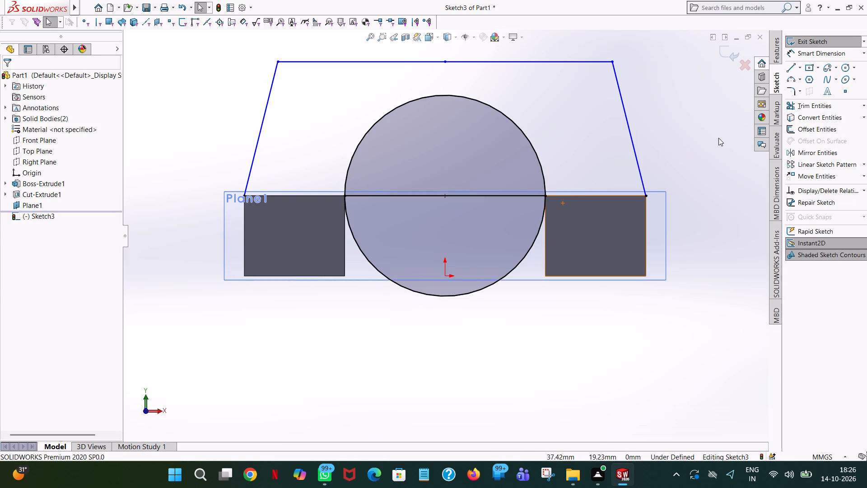
Trim away the circle's lower half and the horizontal joining line, leaving an open semicircular arch.
click(837, 104)
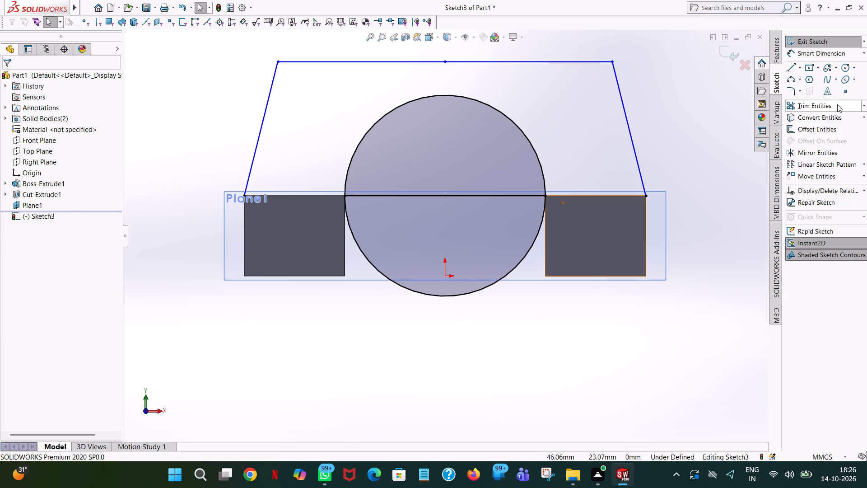
click(370, 264)
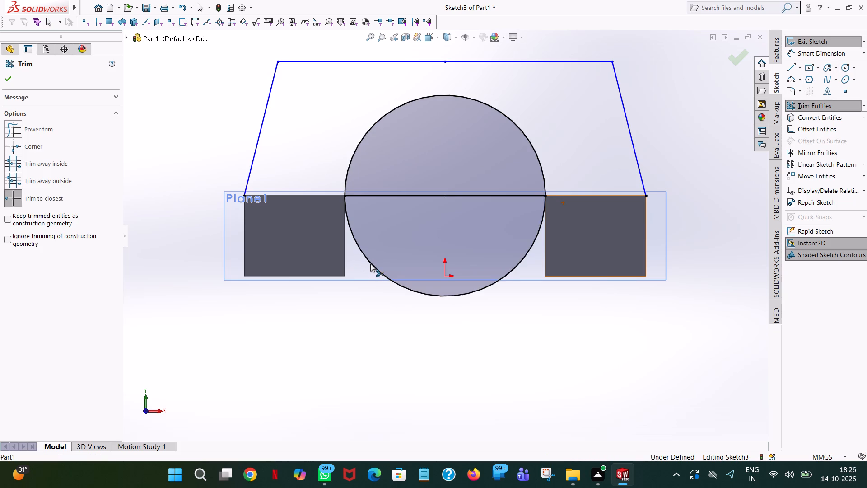
click(399, 197)
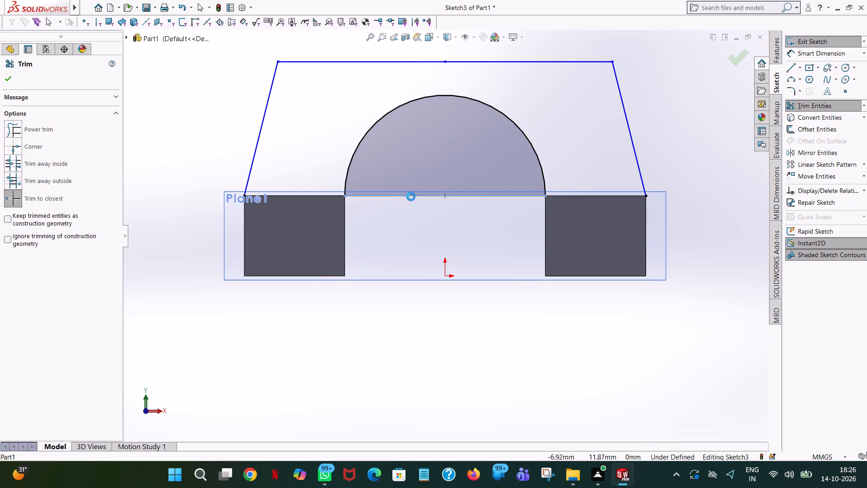
click(460, 246)
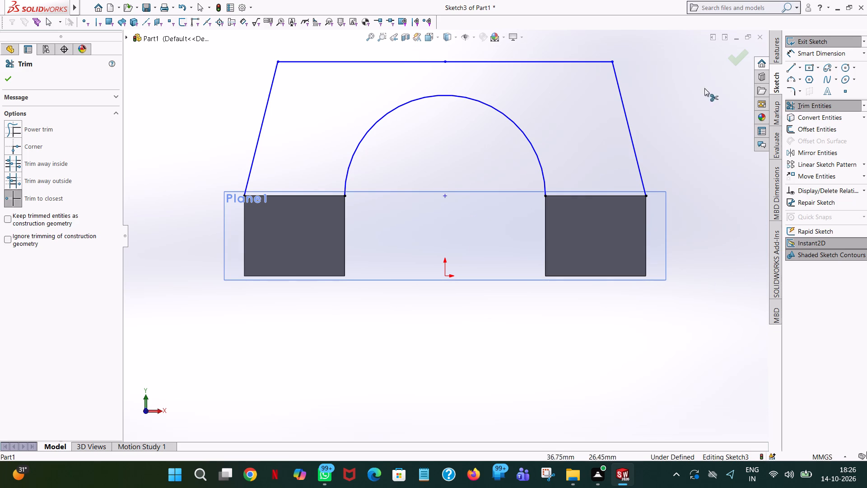
click(13, 80)
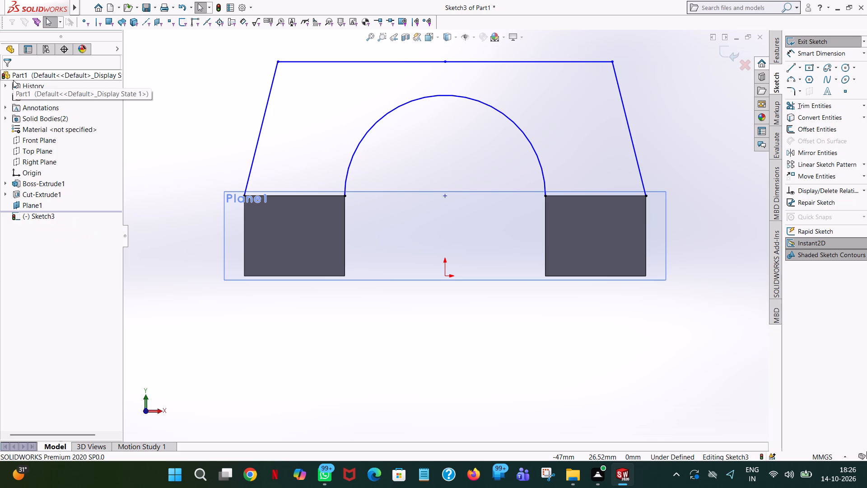
Dimension the arch's radius, placing the text below and to the left of the left block.
click(824, 52)
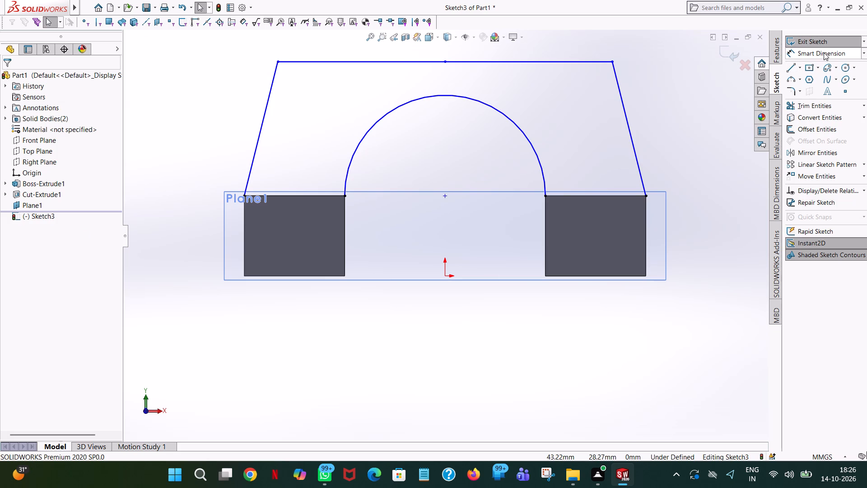
click(356, 145)
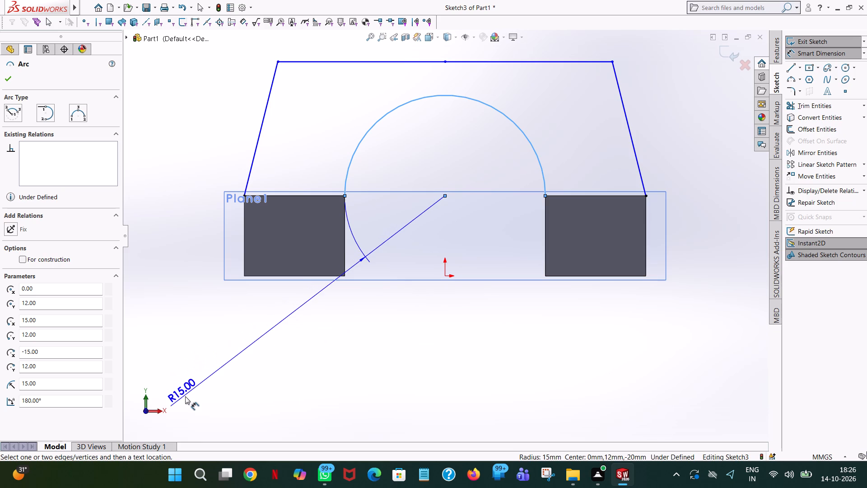
click(185, 396)
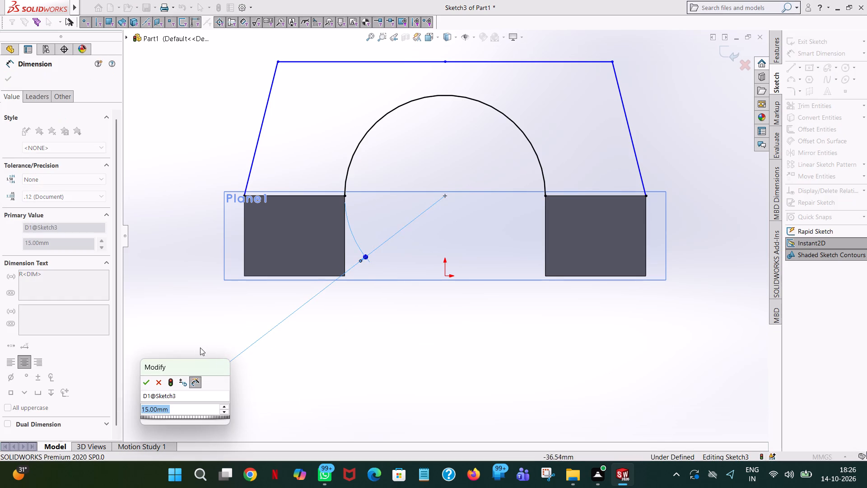
click(148, 381)
click(233, 276)
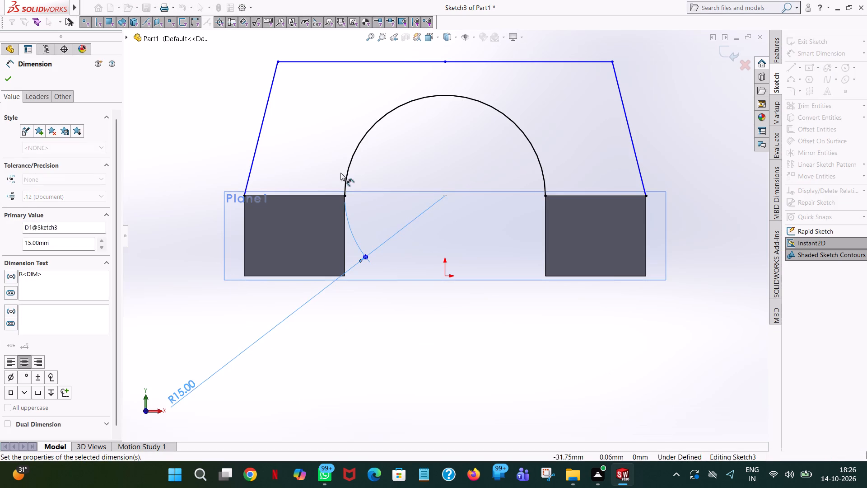
Dimension the vertical distance between the profile's top line and the right block's upper edge, placed to the right of the profile.
click(574, 61)
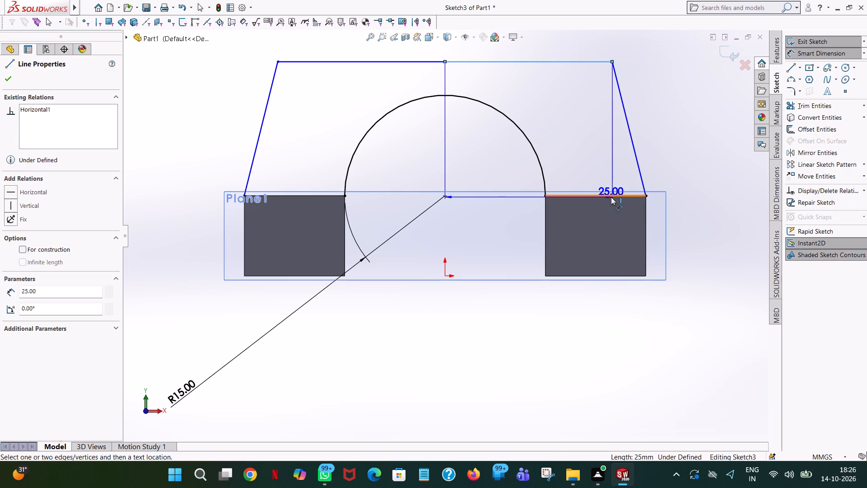
click(611, 197)
click(724, 162)
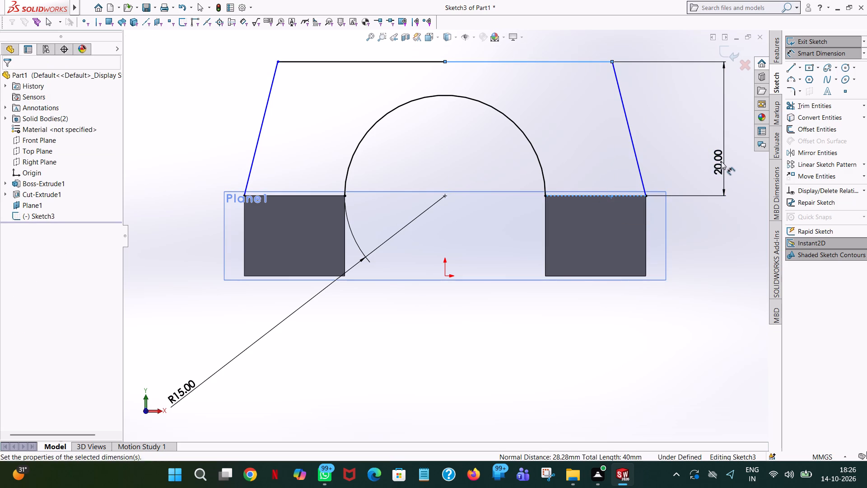
click(679, 146)
click(676, 93)
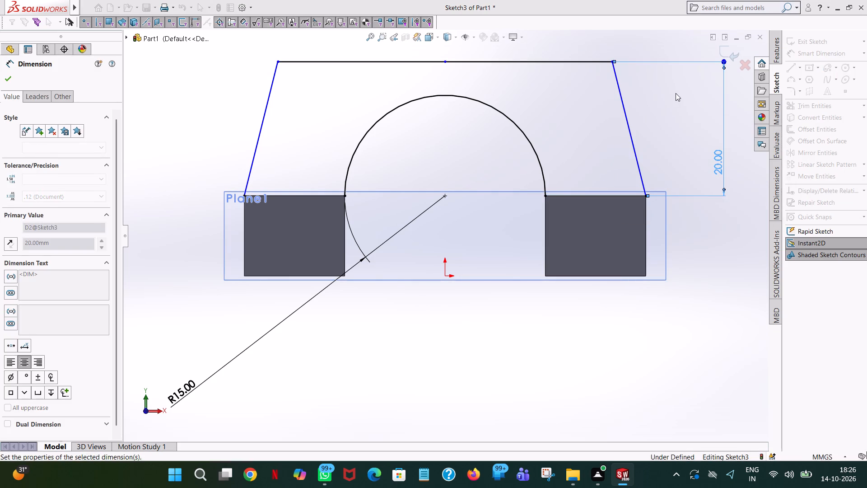
Dimension the angle between the profile's two slanted side lines, placing the text below the two blocks.
click(628, 122)
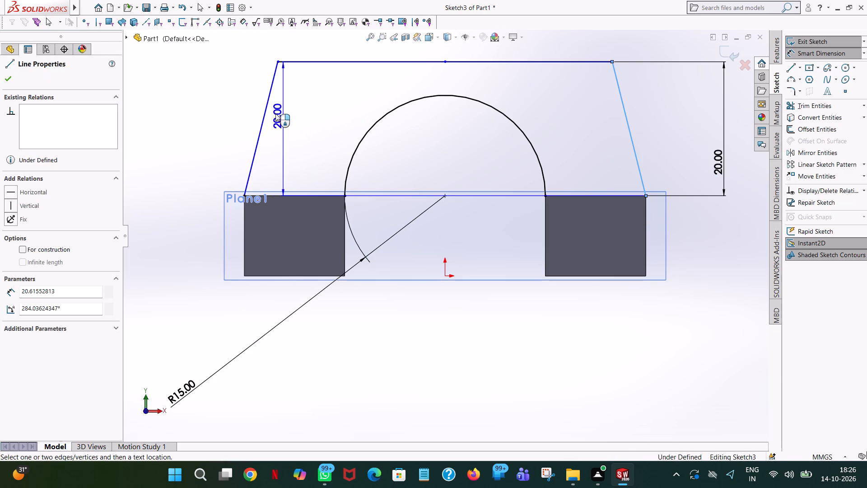
click(266, 111)
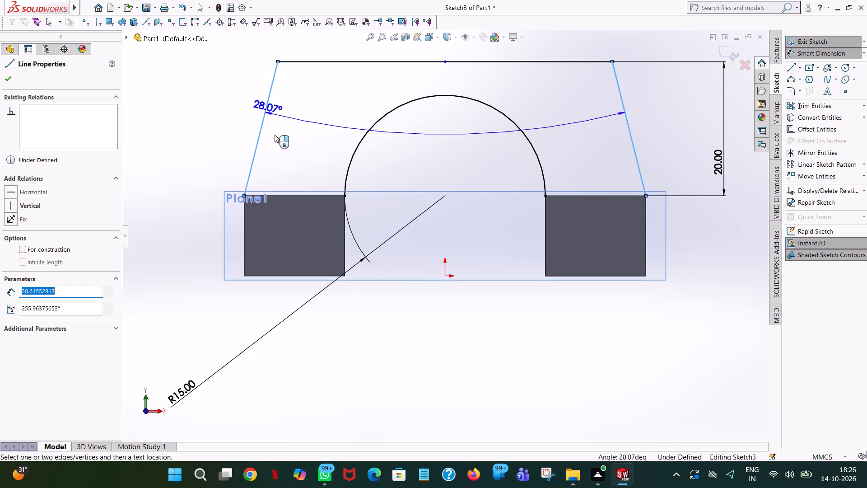
click(347, 319)
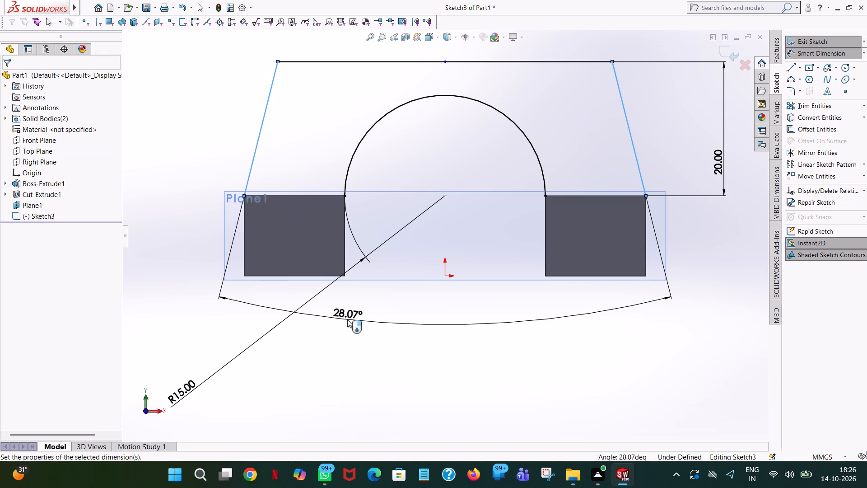
click(306, 308)
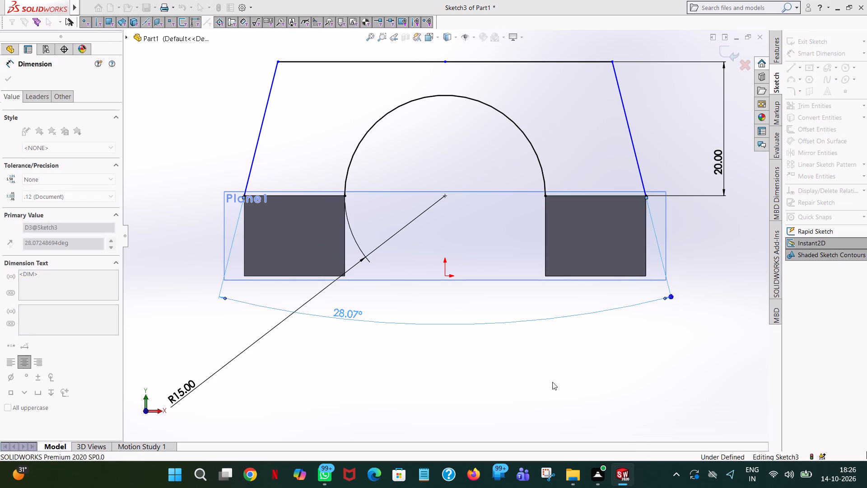
click(559, 380)
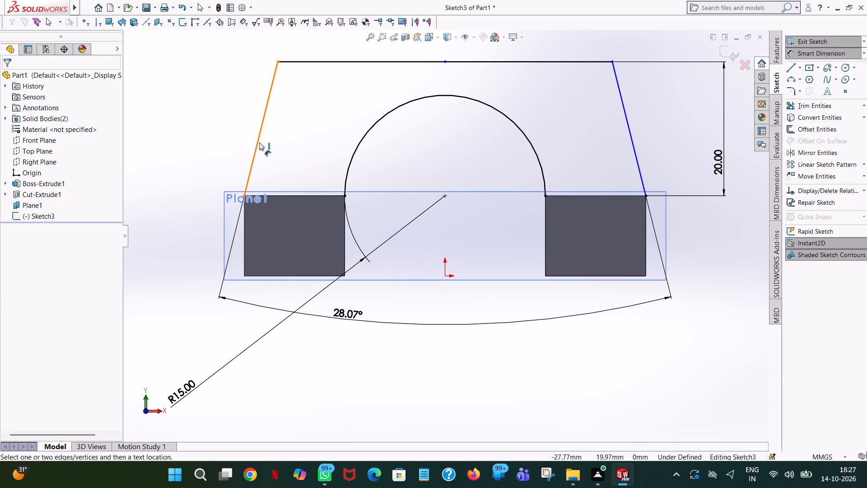
Dimension the distance from the left slanted line to the origin, placing the text below the angle dimension.
click(259, 142)
click(443, 275)
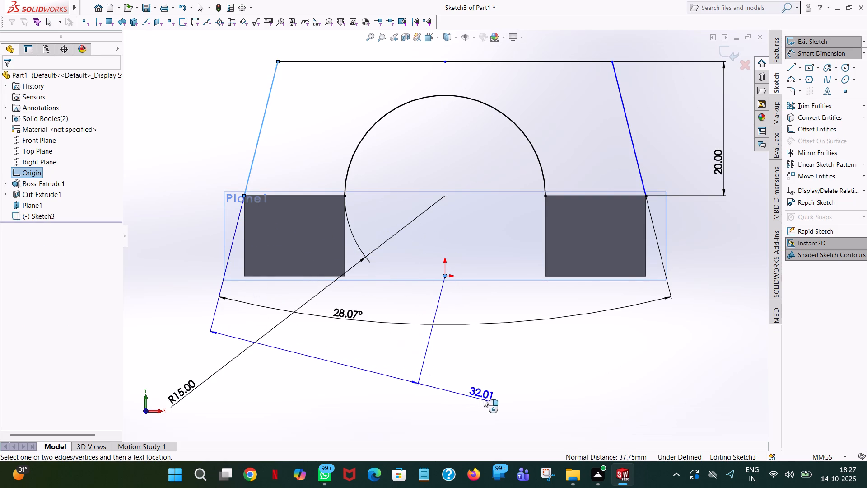
click(345, 403)
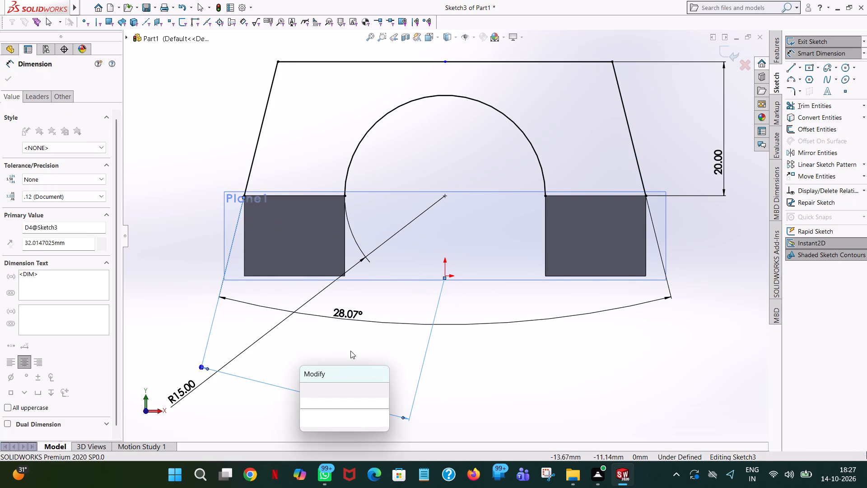
click(308, 386)
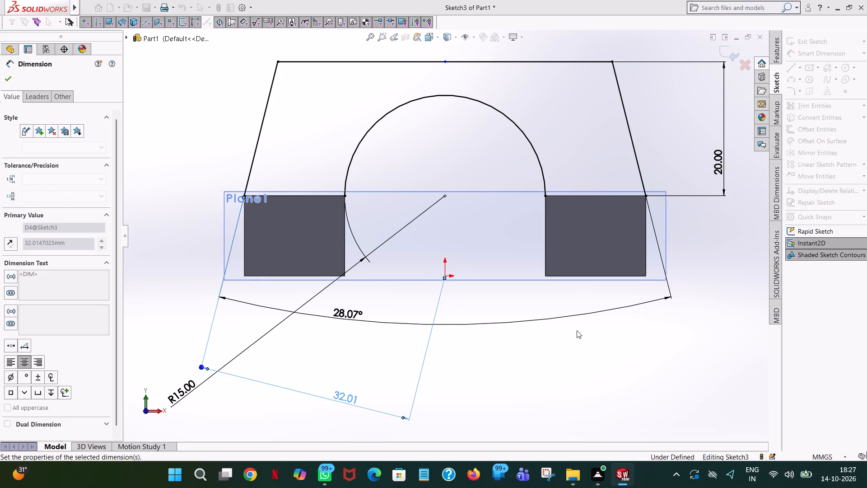
click(577, 330)
Start an Extruded Boss/Base from the arched upright profile sketch.
click(781, 57)
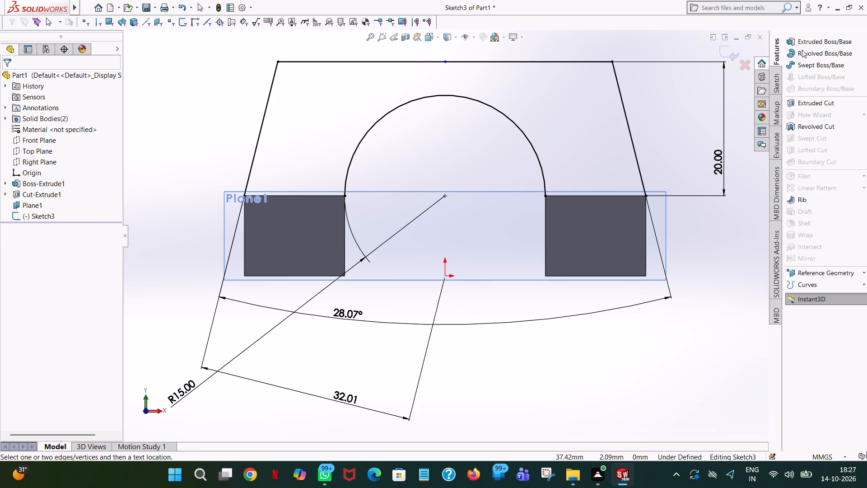
click(813, 45)
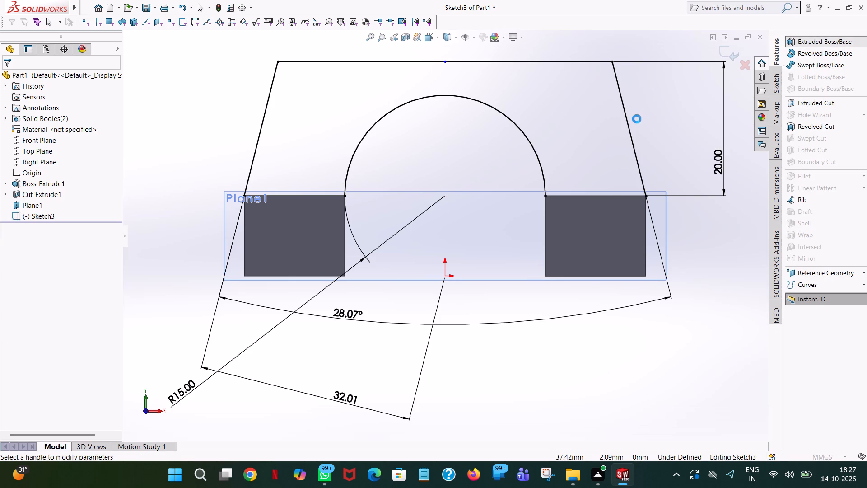
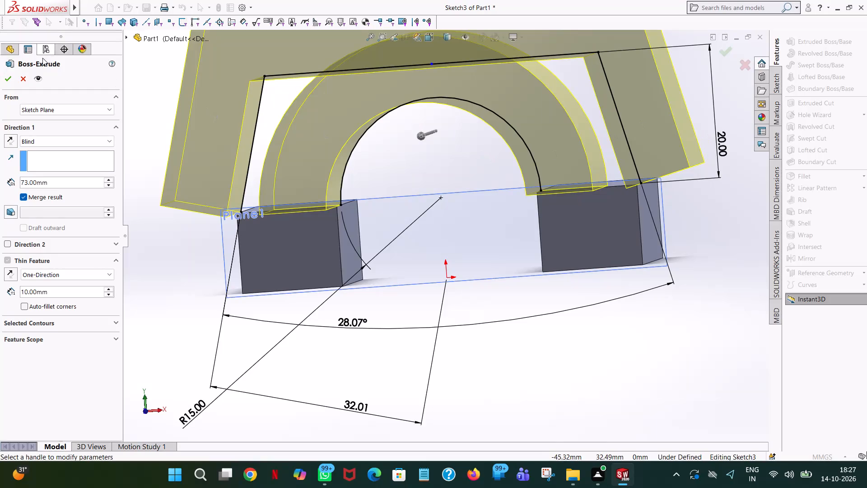
Cancel the open extrusion and sketch a 15 mm horizontal line along the right block's top, from the arc's end to the slanted line.
click(24, 77)
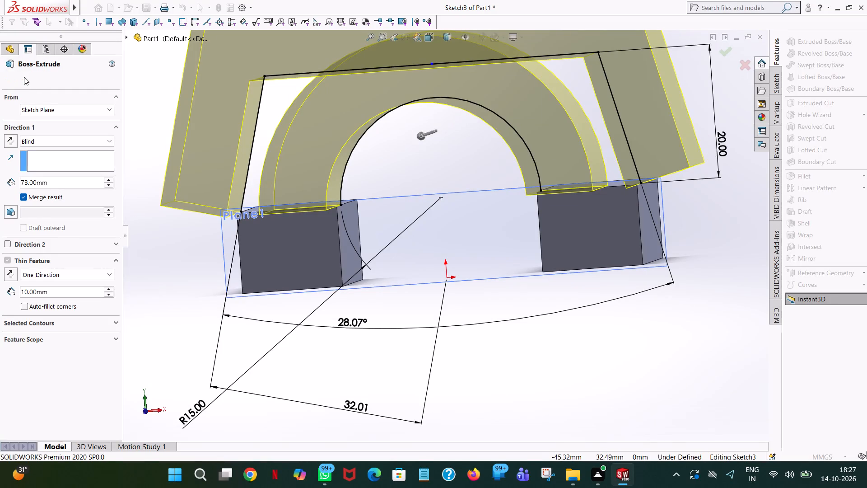
scroll(592, 192, down, 4)
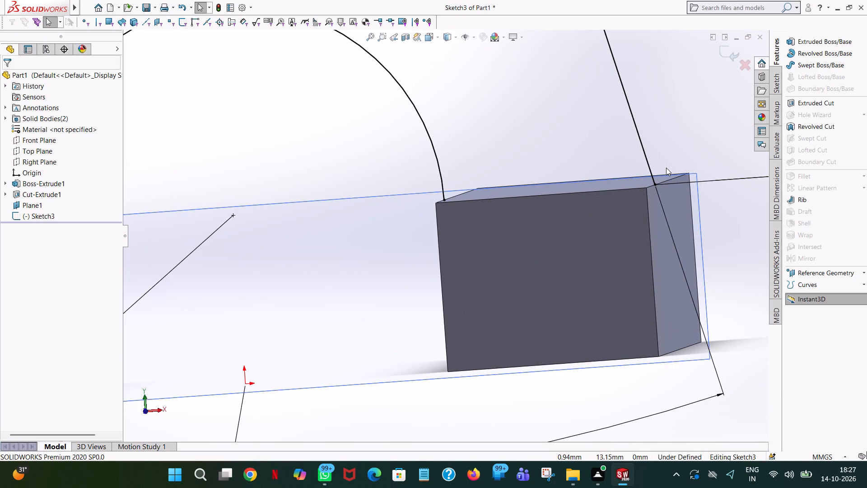
key(space)
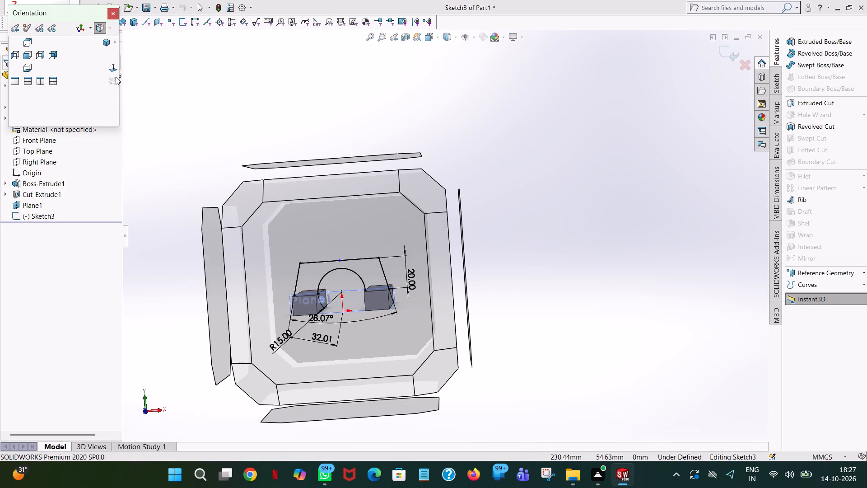
click(111, 73)
scroll(623, 152, up, 2)
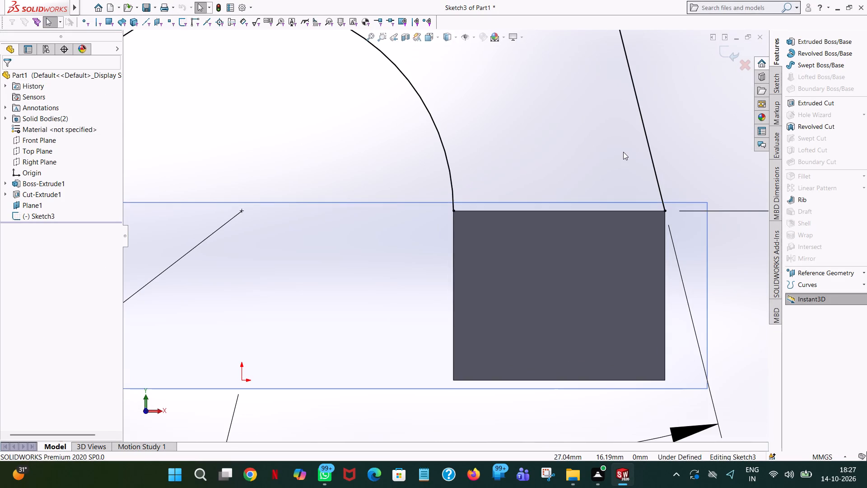
click(777, 89)
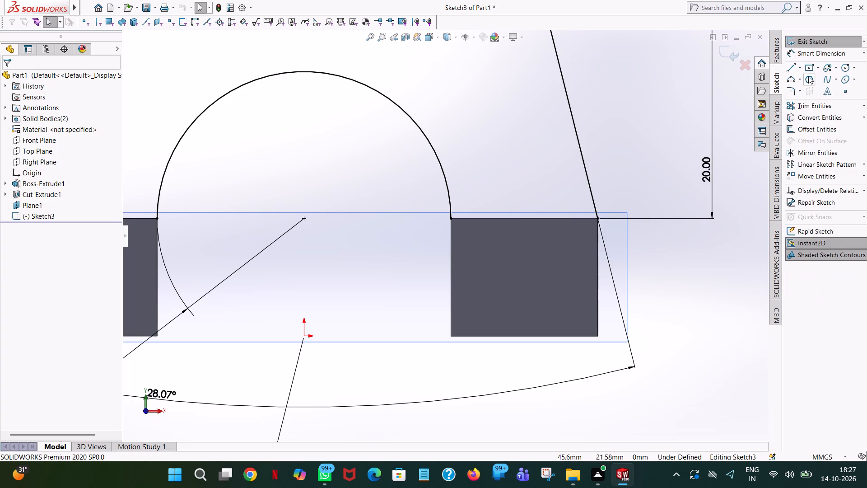
click(793, 68)
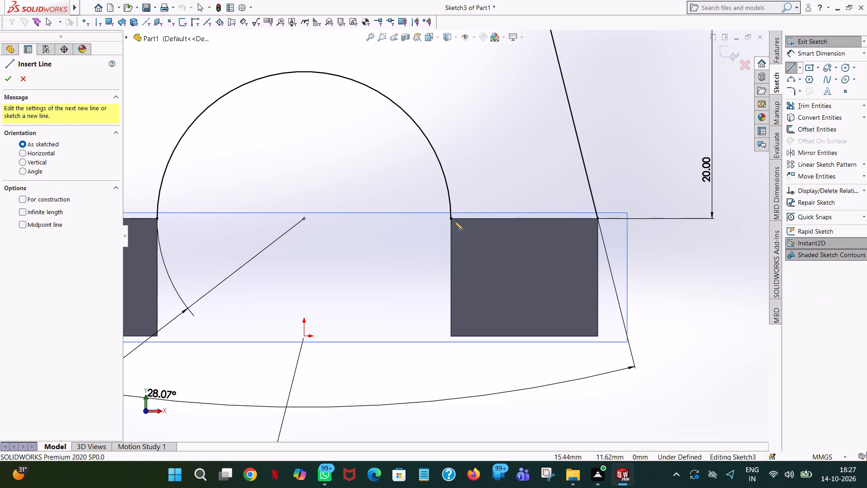
click(453, 220)
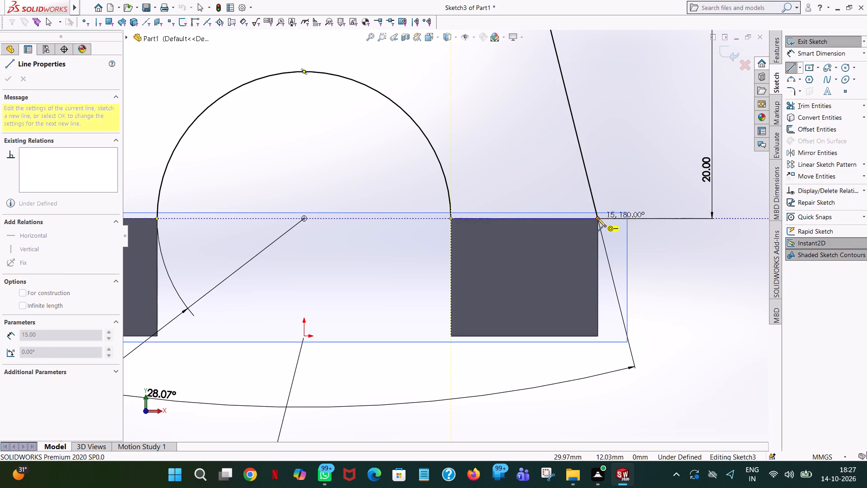
click(597, 221)
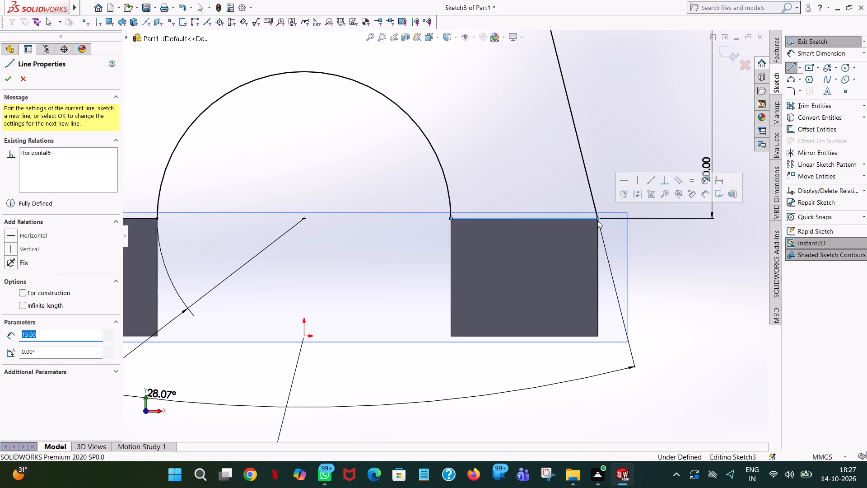
right_click(597, 221)
click(611, 226)
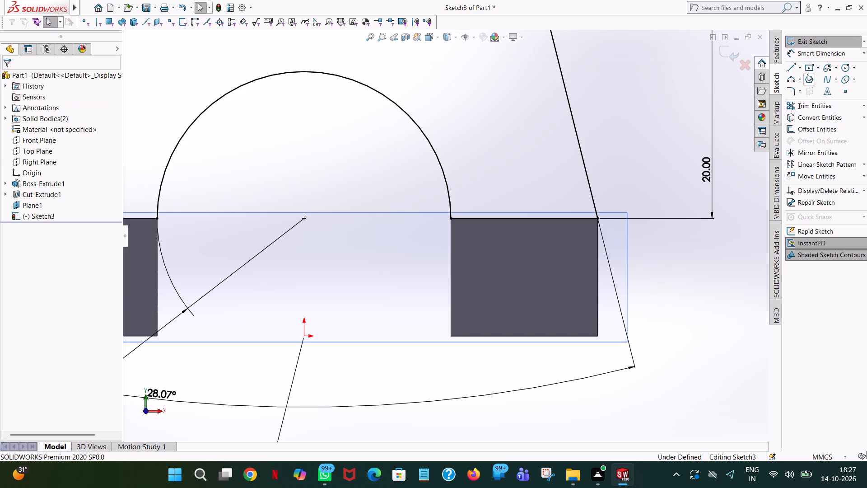
Sketch a 15 mm horizontal line along the left block's top, from the slanted line's lower end to the arc's end.
click(789, 69)
scroll(171, 246, up, 3)
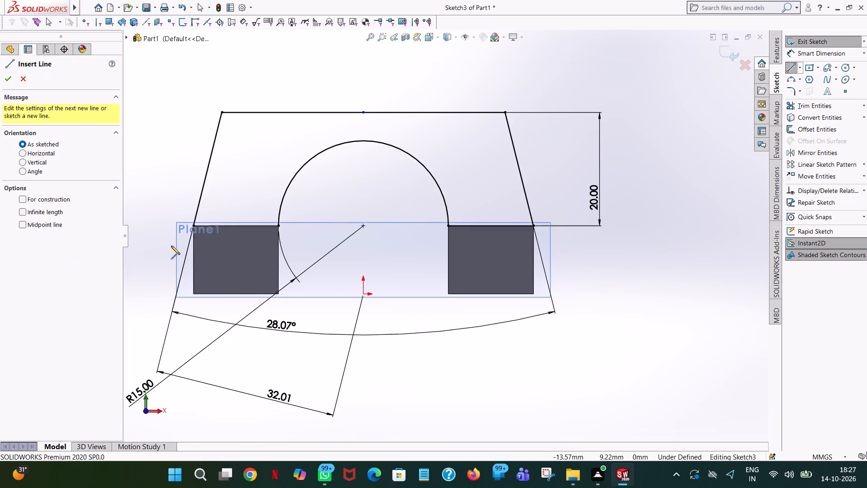
scroll(192, 232, down, 5)
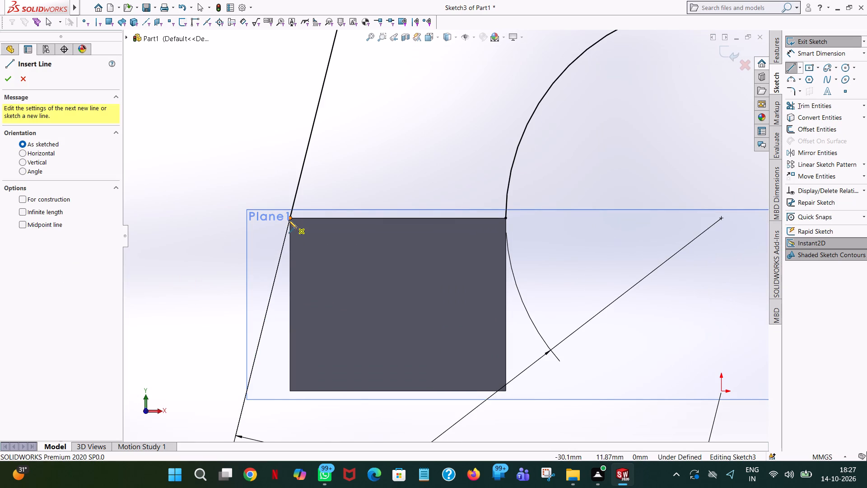
click(290, 217)
click(507, 219)
right_click(507, 219)
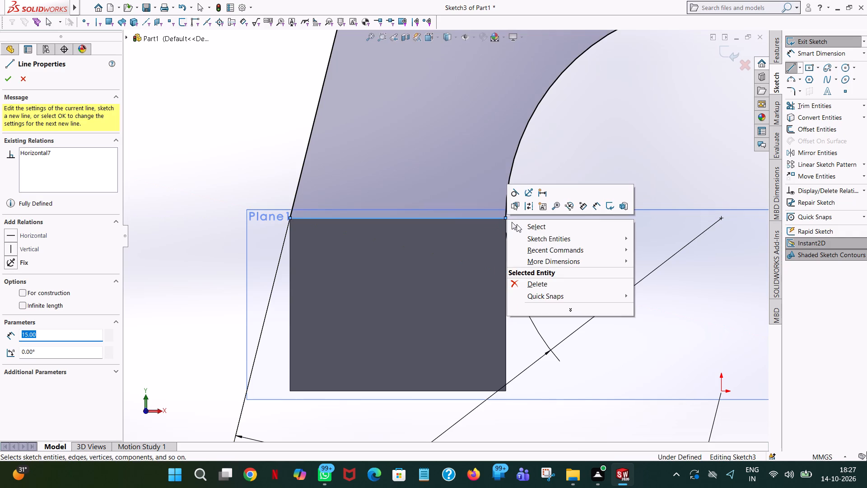
click(519, 225)
Extrude the closed arched profile 60 mm blind in the reversed direction, along the base blocks, with Merge result on.
scroll(520, 225, up, 18)
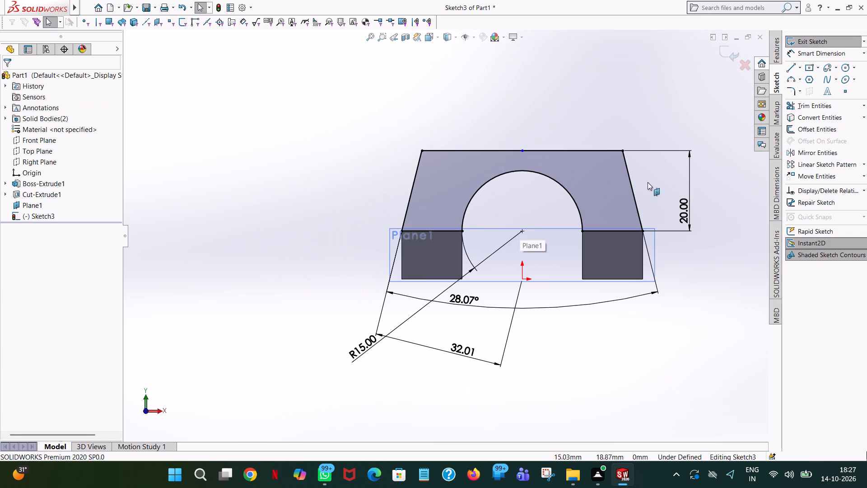
click(776, 58)
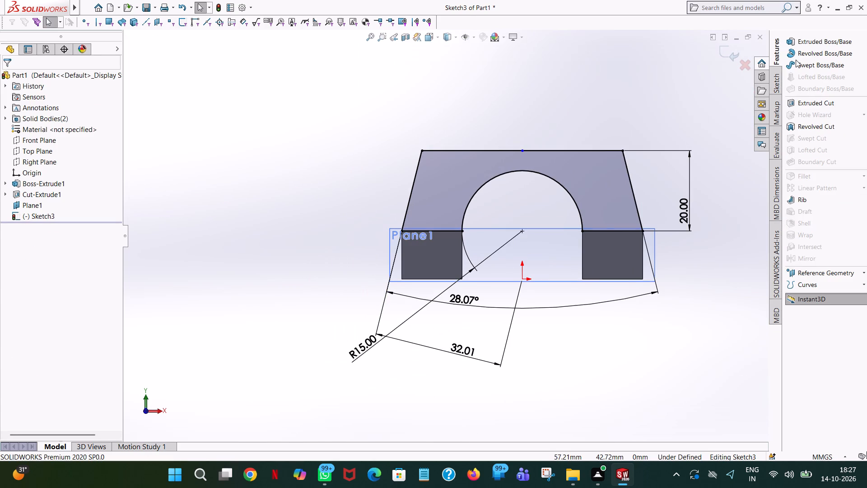
click(822, 43)
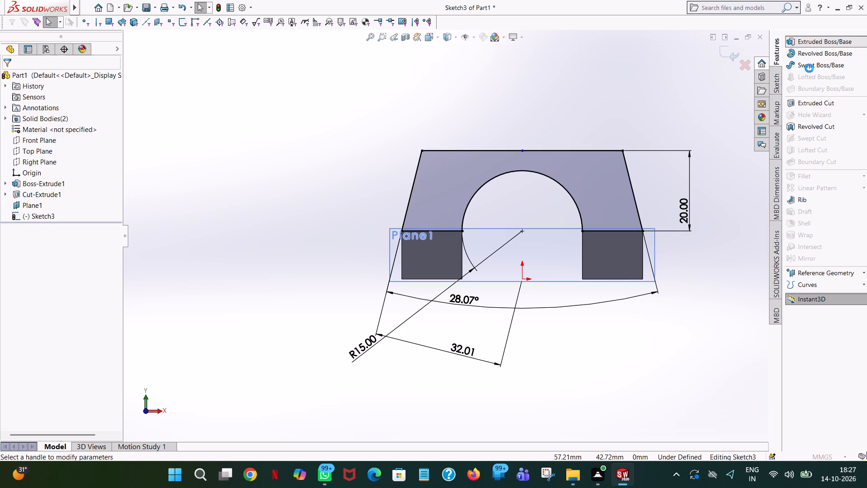
middle_drag(691, 80, 673, 84)
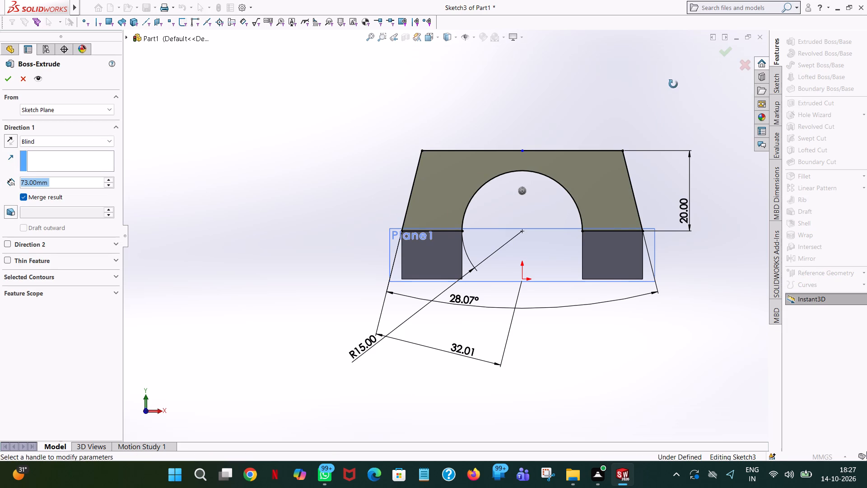
middle_drag(673, 84, 631, 92)
click(16, 142)
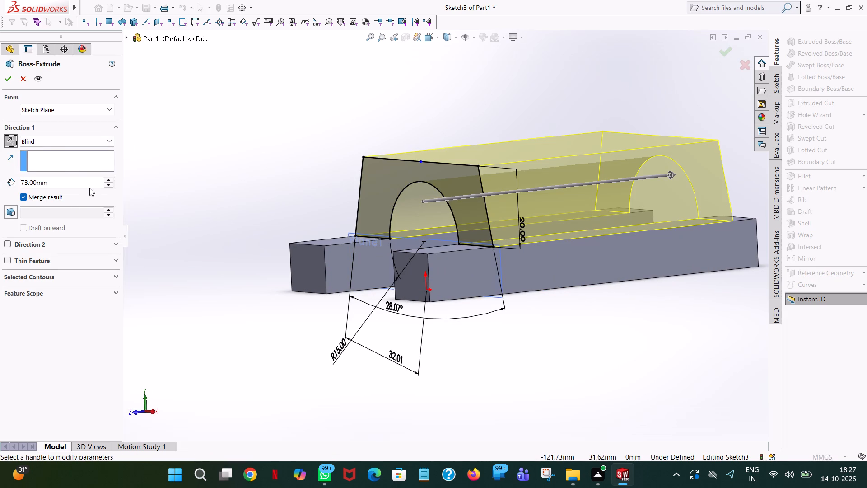
double_click(89, 188)
double_click(90, 188)
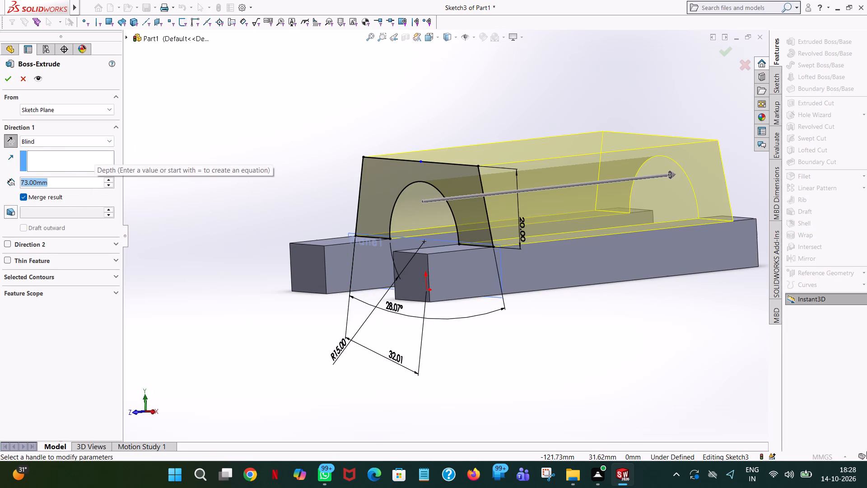
key(6)
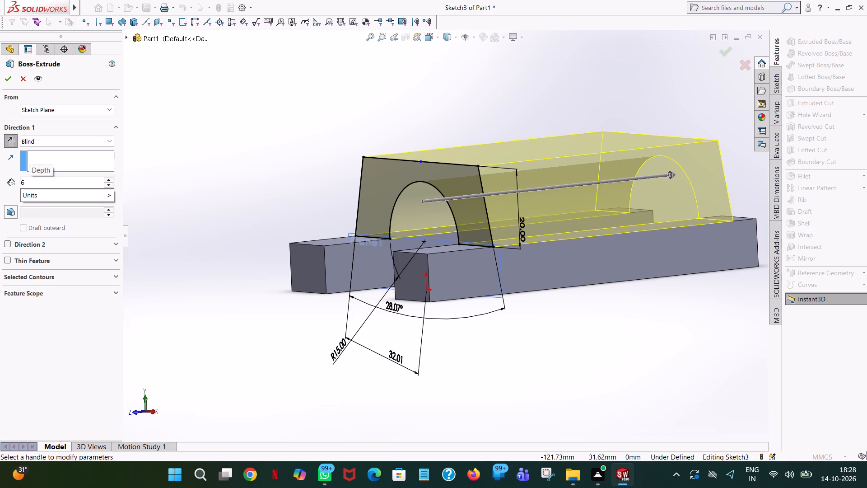
key(0)
key(Return)
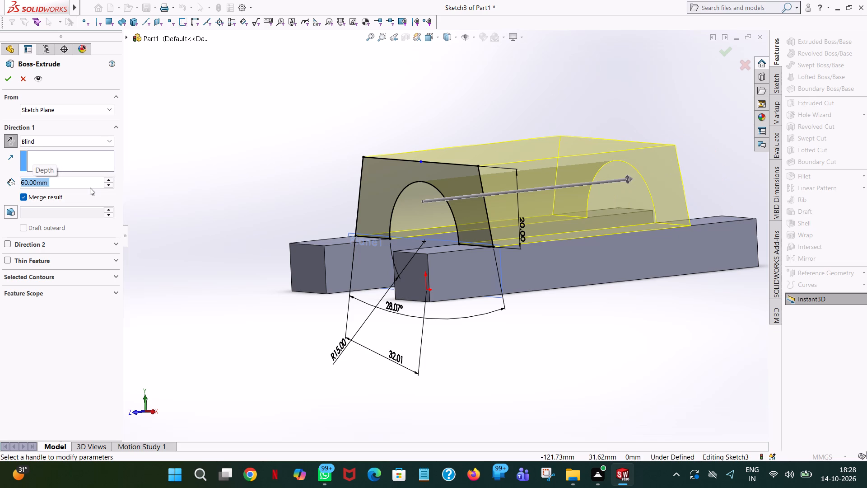
click(3, 73)
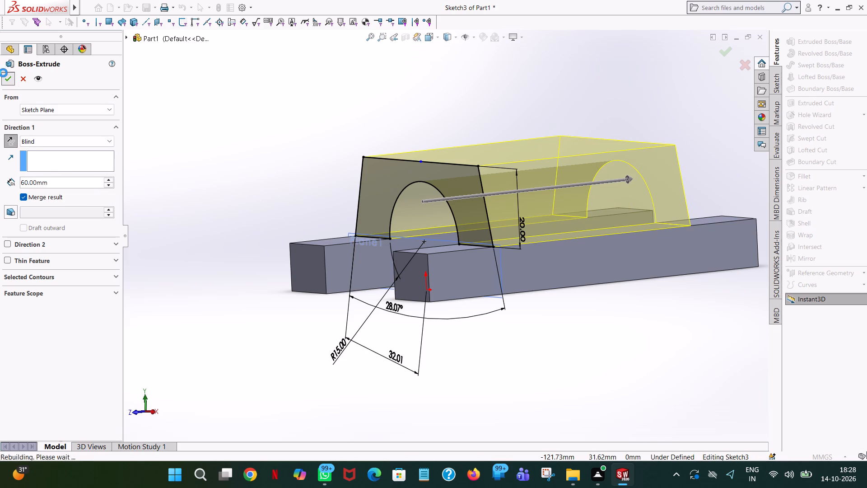
click(351, 106)
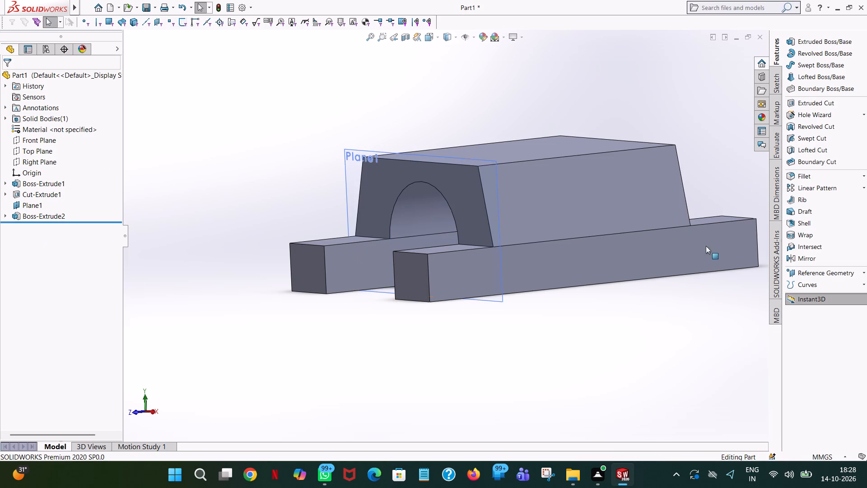
Hide Plane1, the offset plane used for the upright's sketch.
middle_drag(621, 289, 658, 302)
scroll(649, 275, up, 1)
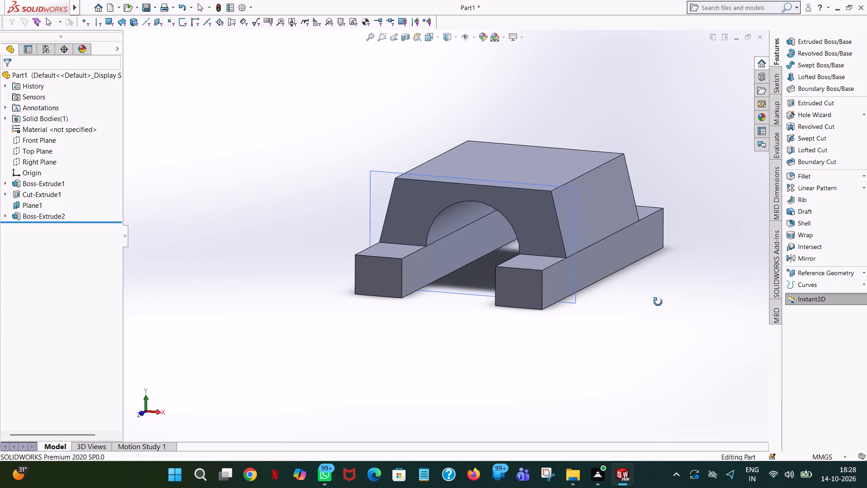
middle_drag(658, 302, 658, 302)
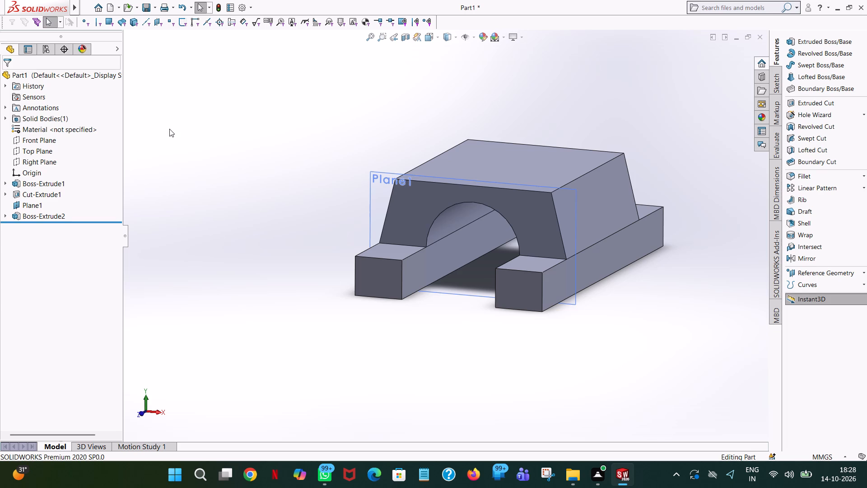
click(34, 203)
click(59, 188)
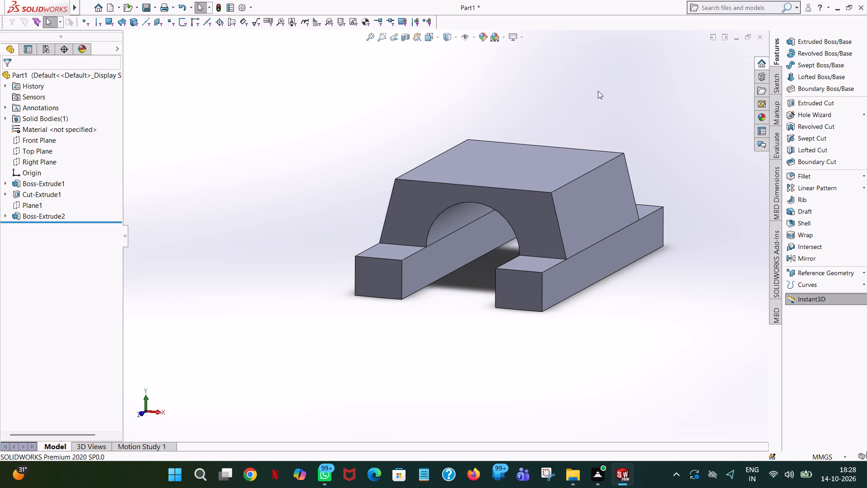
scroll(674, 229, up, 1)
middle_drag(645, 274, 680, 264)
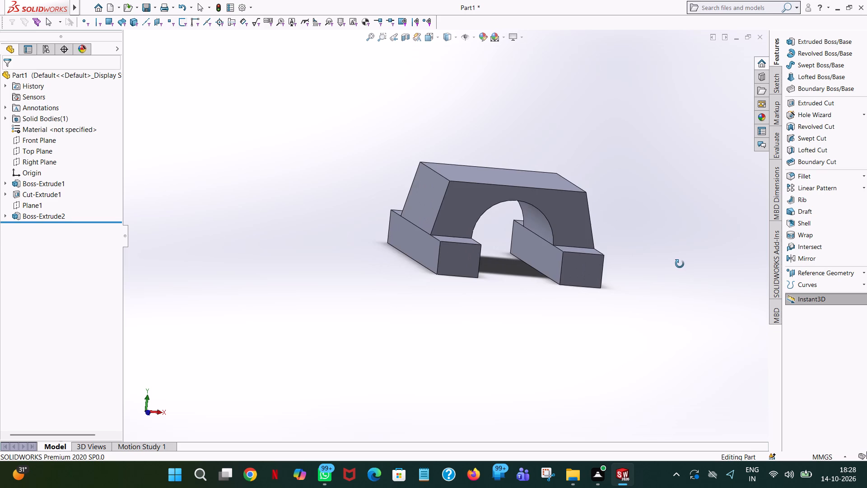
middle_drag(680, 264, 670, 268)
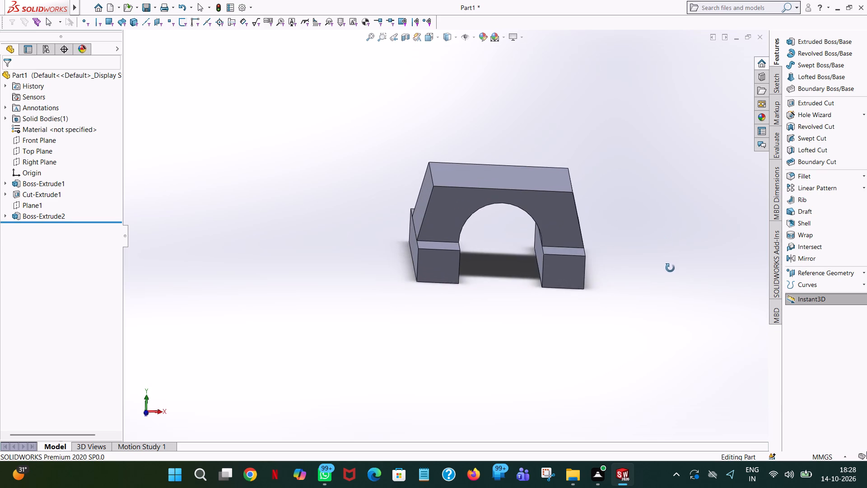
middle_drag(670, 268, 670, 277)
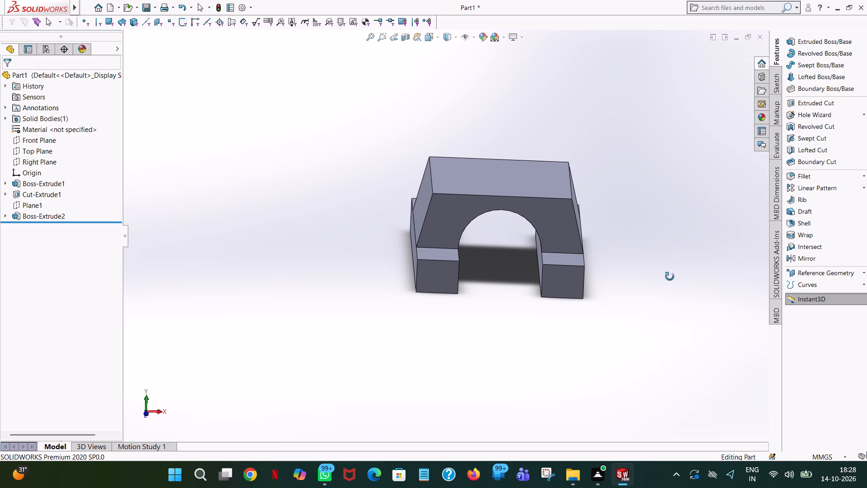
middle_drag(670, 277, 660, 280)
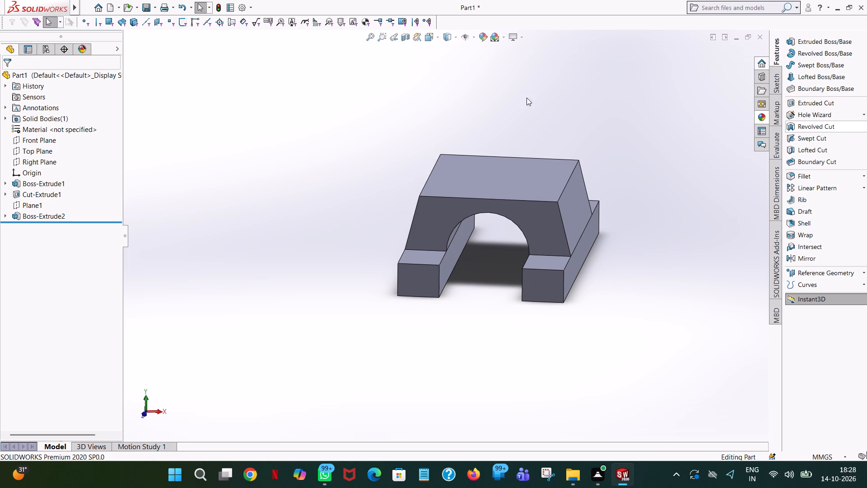
Create a reference plane offset 9 mm from the Front Plane, with the offset flipped toward the upright.
click(47, 141)
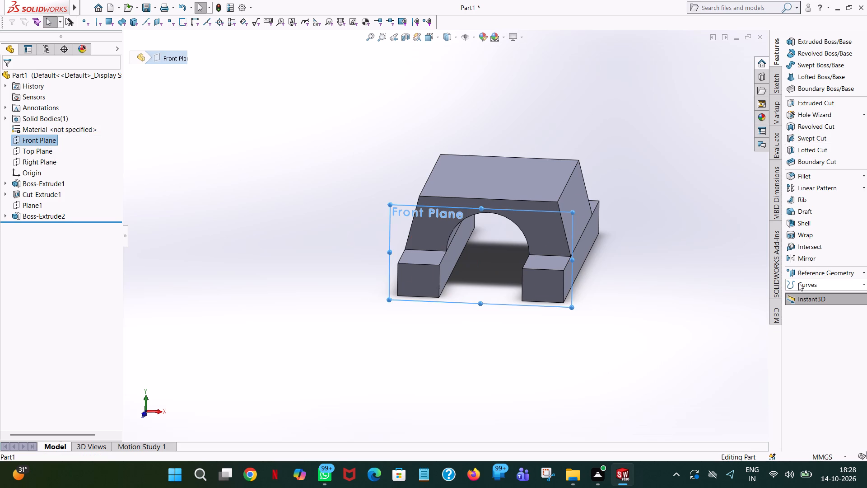
click(817, 268)
click(798, 274)
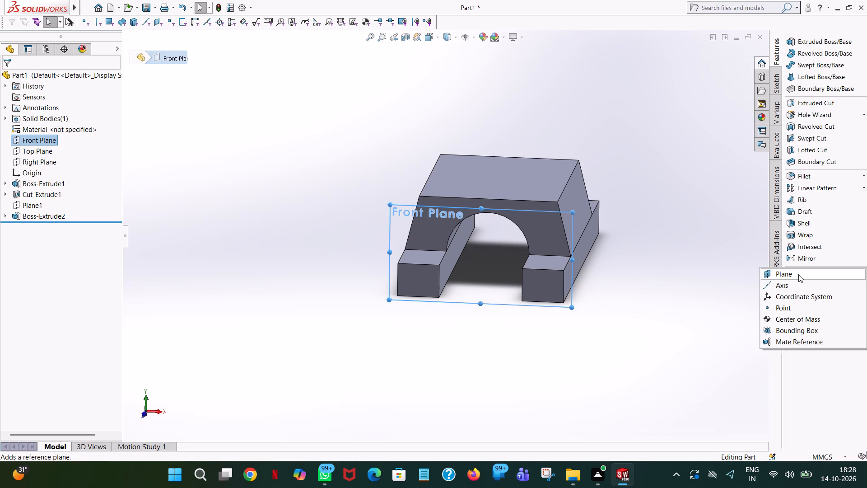
middle_drag(664, 155, 576, 195)
click(25, 239)
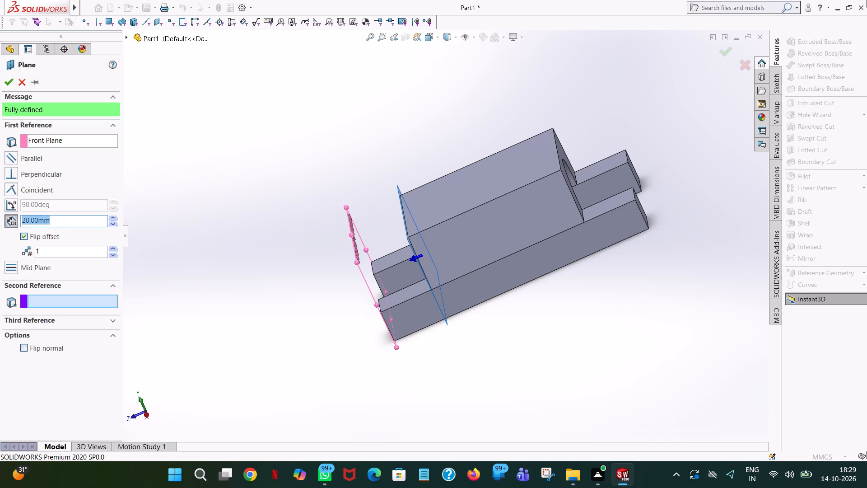
key(9)
key(Return)
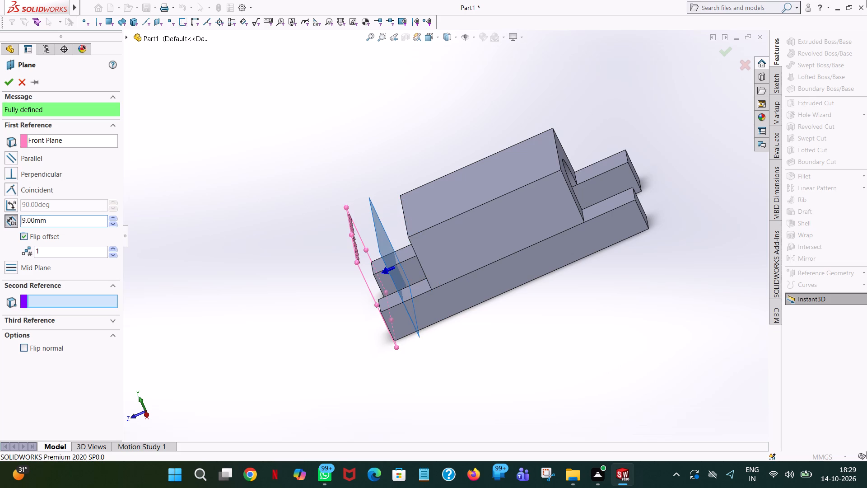
right_click(866, 0)
click(485, 85)
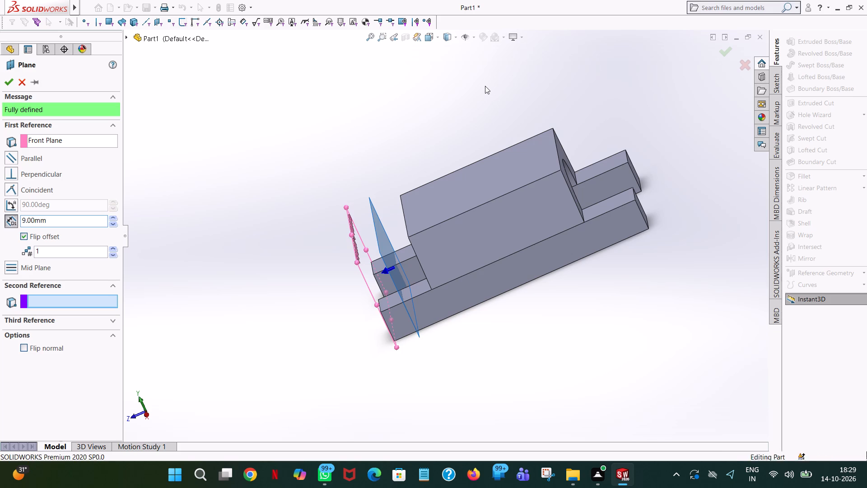
click(8, 85)
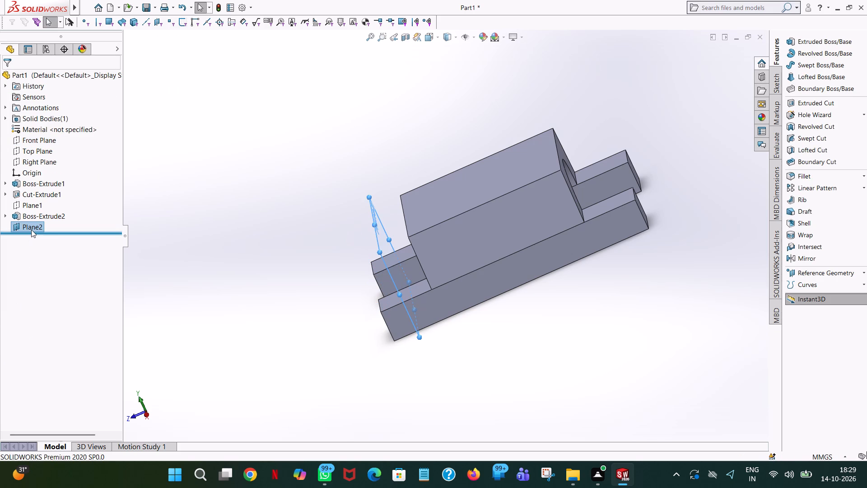
Open a new sketch on the new 9 mm offset plane.
click(33, 226)
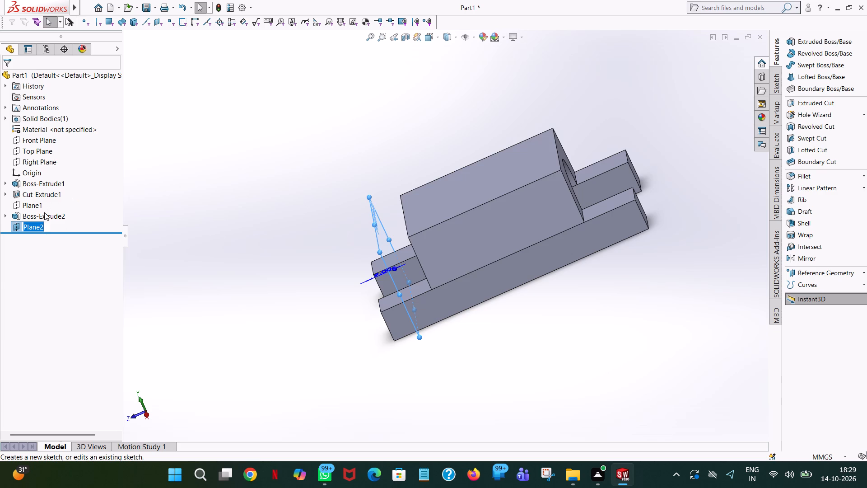
click(212, 234)
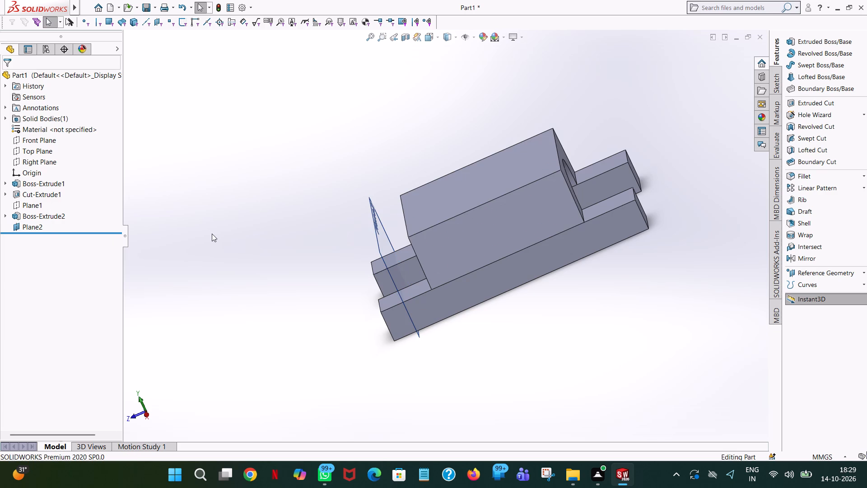
click(35, 226)
click(40, 209)
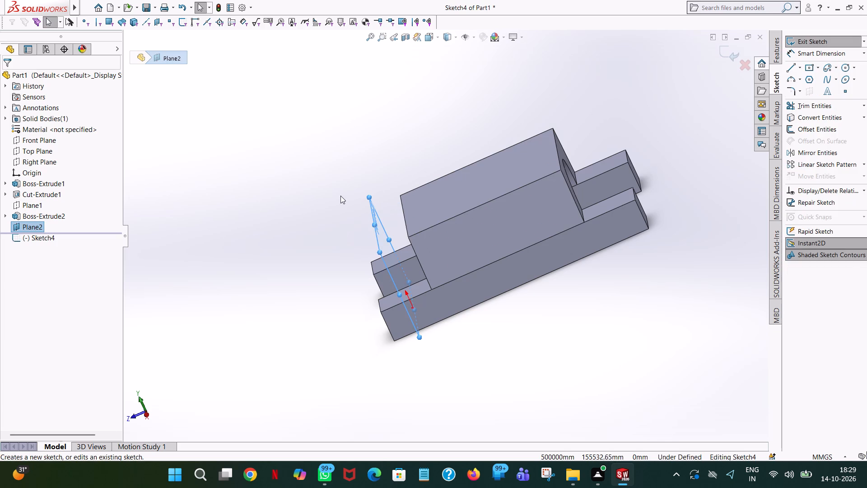
click(33, 226)
click(260, 210)
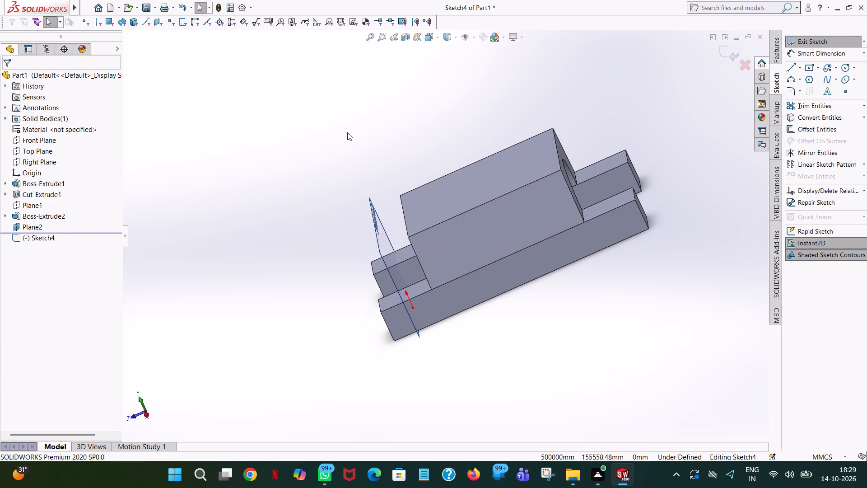
click(435, 33)
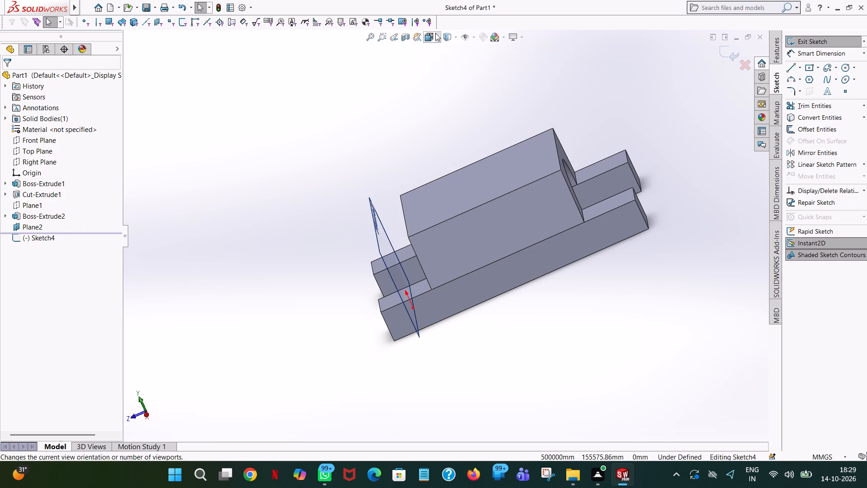
click(476, 91)
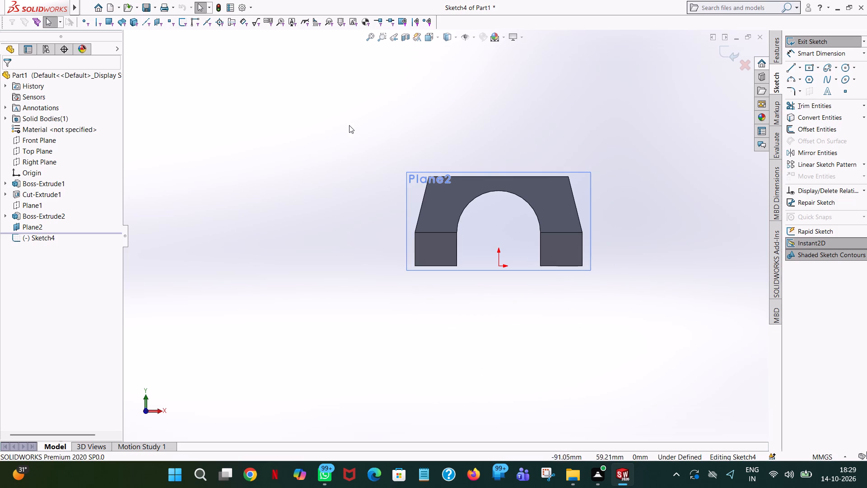
scroll(511, 143, up, 1)
scroll(511, 143, down, 2)
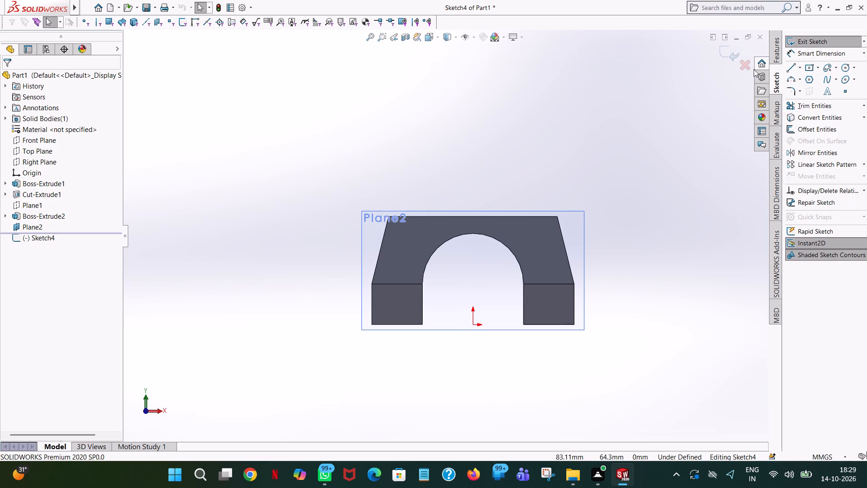
Sketch a vertical line upward from the midpoint of the upright's top edge and set its length to 36 mm.
click(793, 69)
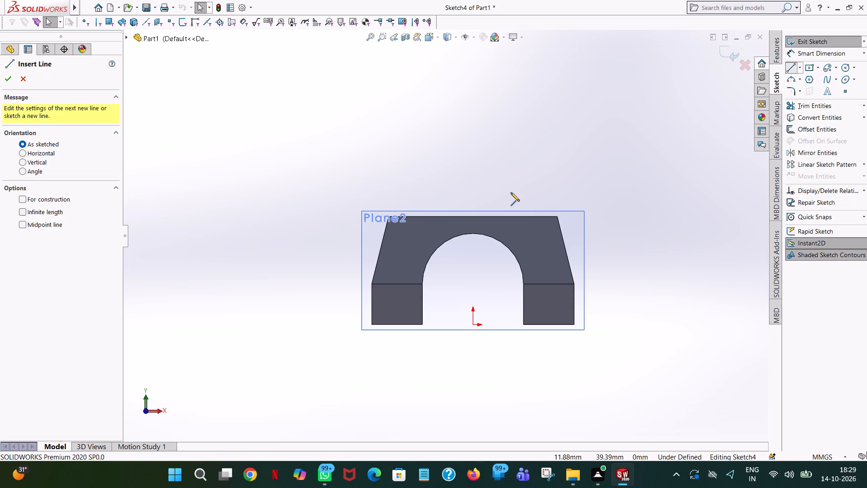
click(474, 215)
click(474, 149)
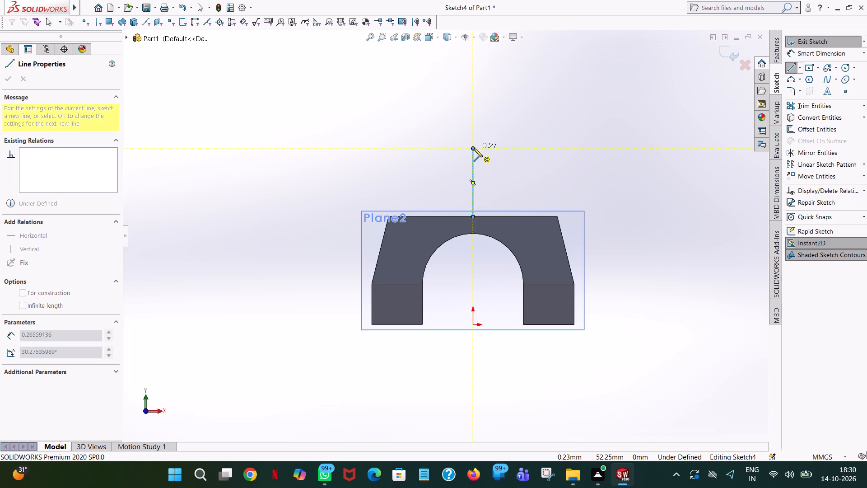
right_click(487, 139)
click(515, 144)
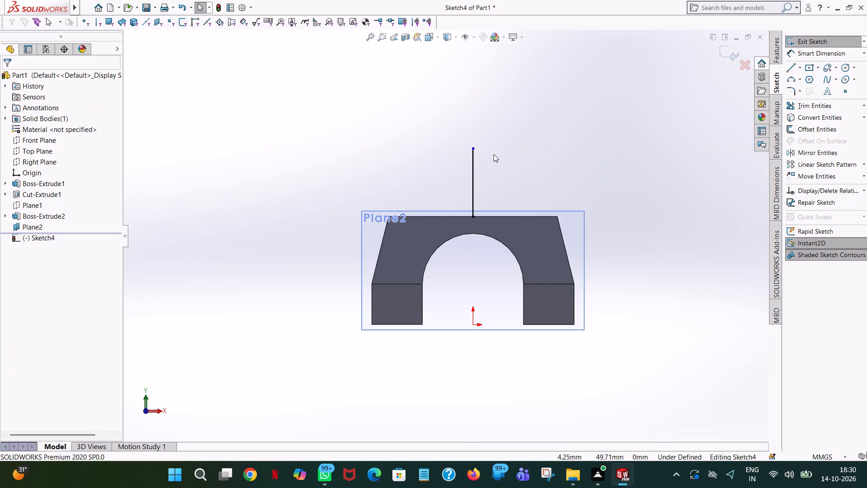
scroll(494, 154, down, 6)
click(408, 252)
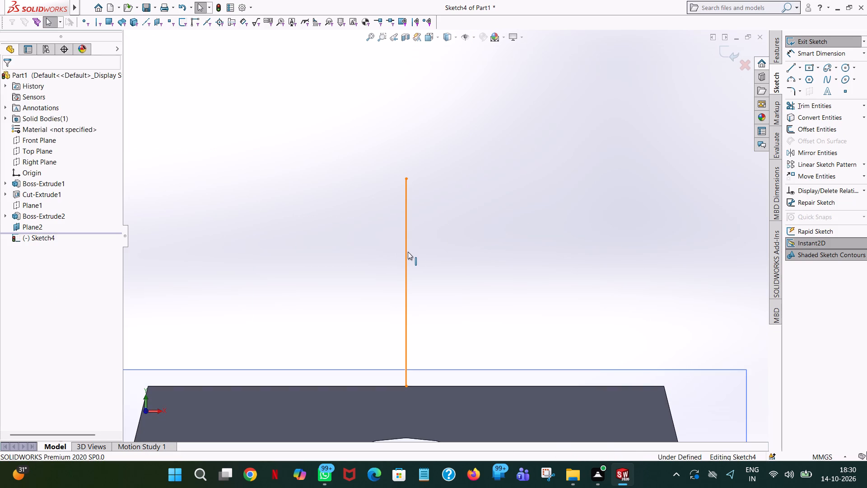
text(36)
key(Return)
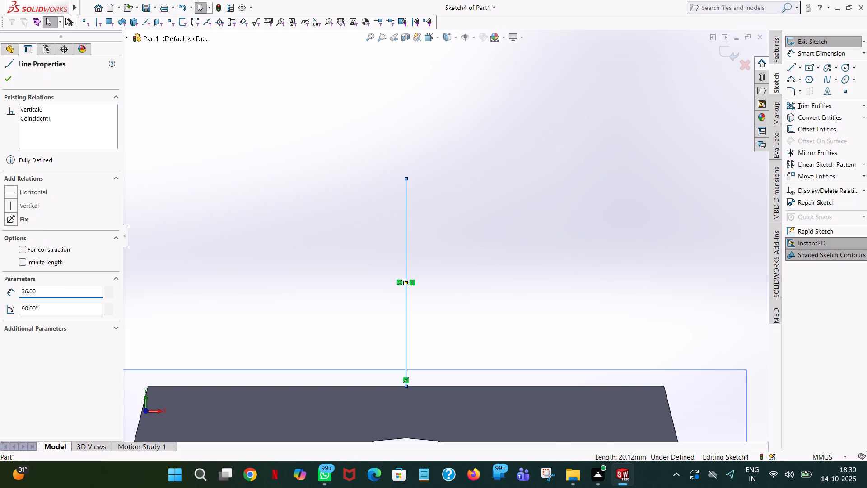
scroll(408, 252, up, 10)
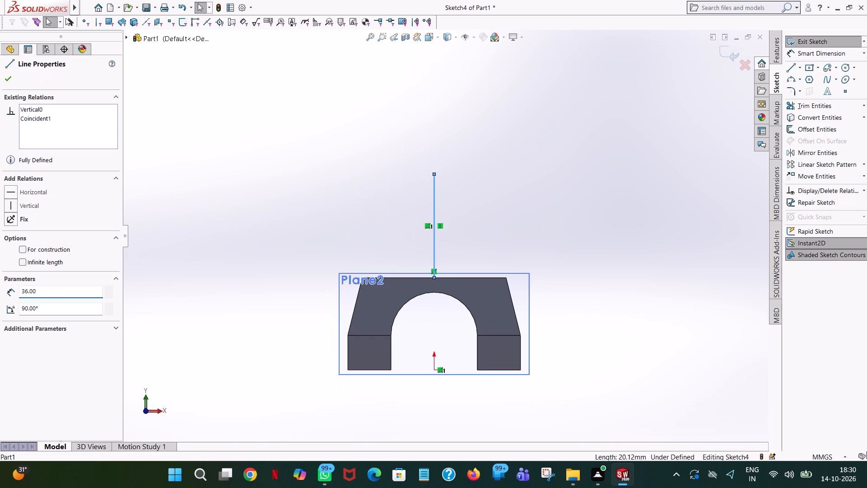
click(2, 75)
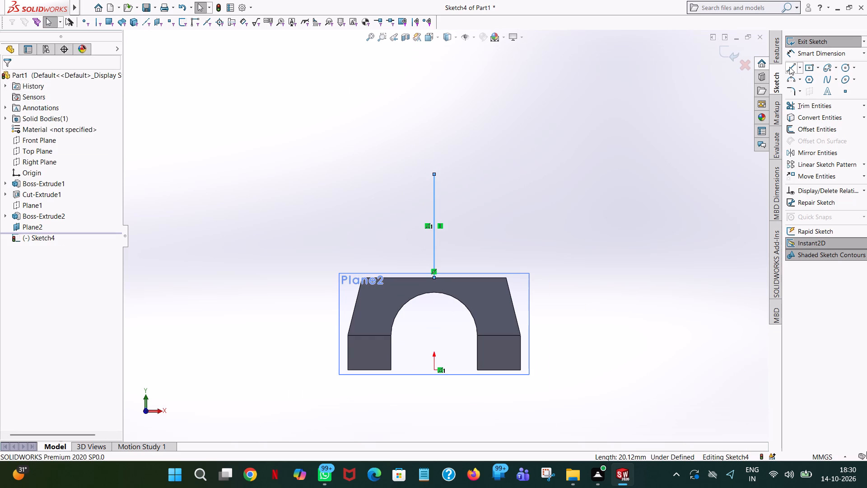
Sketch a 20 mm horizontal line rightward from the vertical line's top end, continuing with a slanted line to the upright's top-right corner.
click(789, 67)
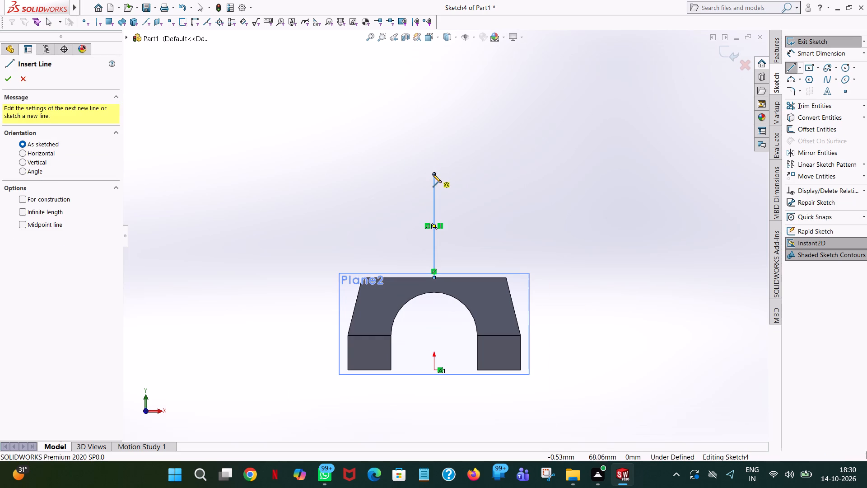
click(433, 174)
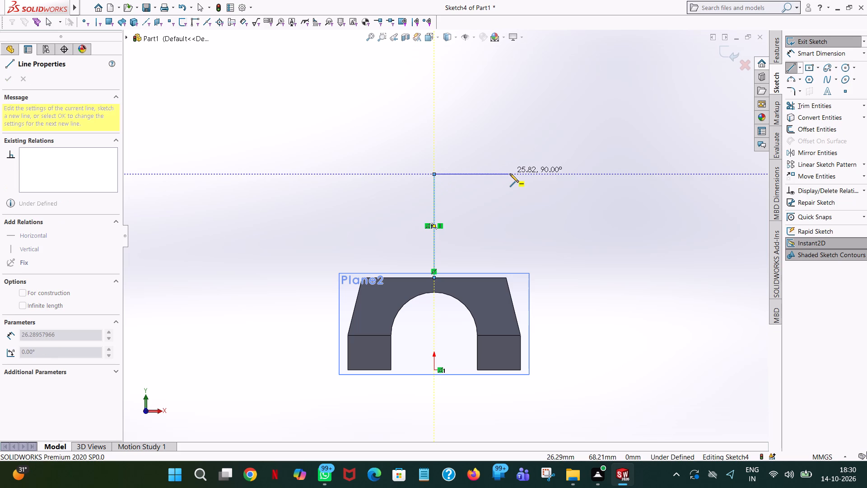
click(510, 174)
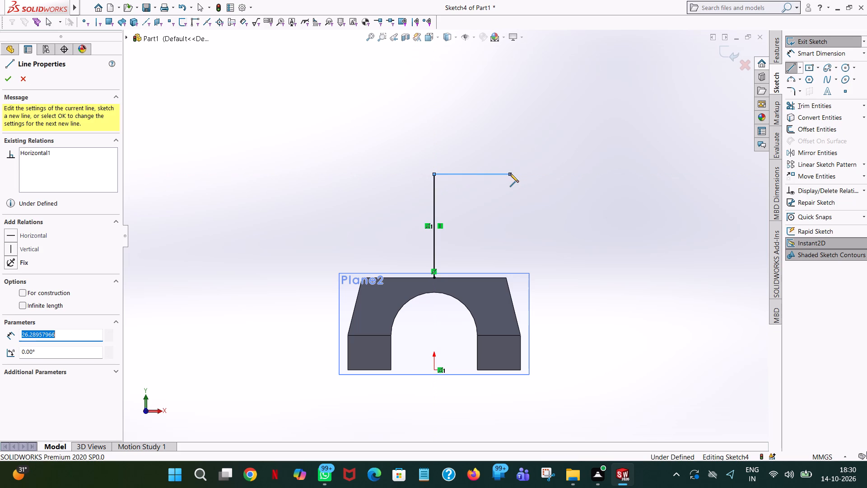
text(20)
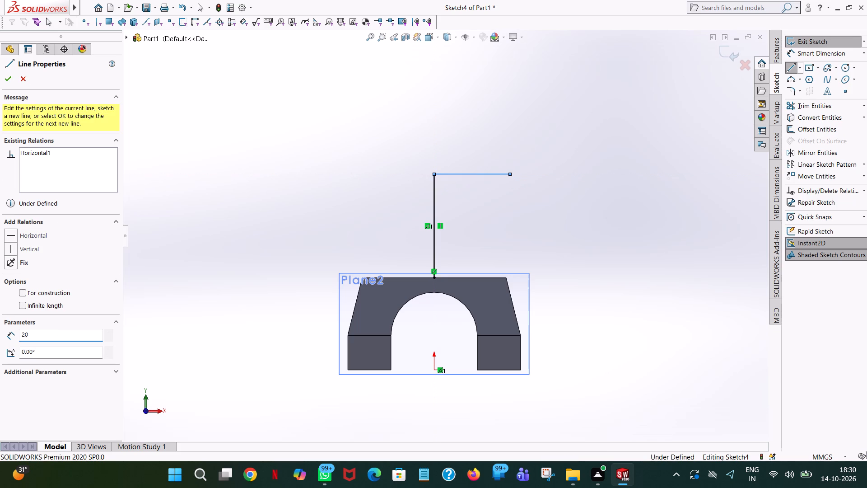
key(Return)
click(506, 278)
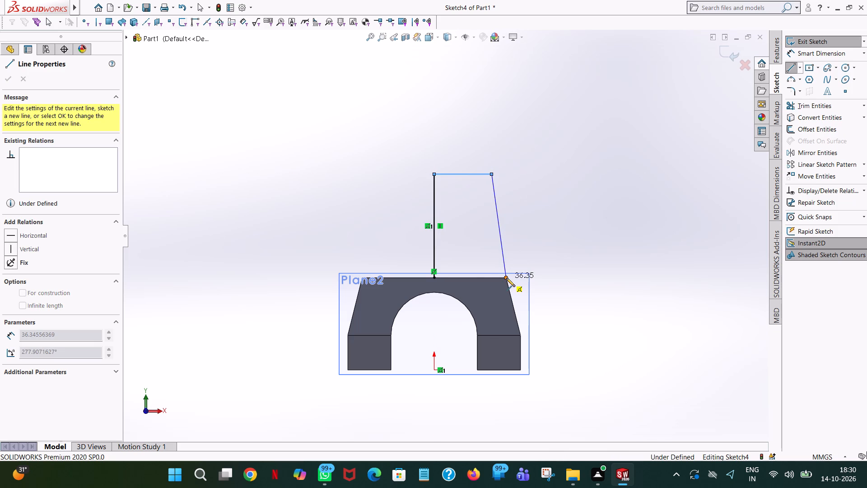
Sketch a horizontal line about 35 mm long along the upright's top edge, from its right corner leftward past the vertical line.
click(404, 277)
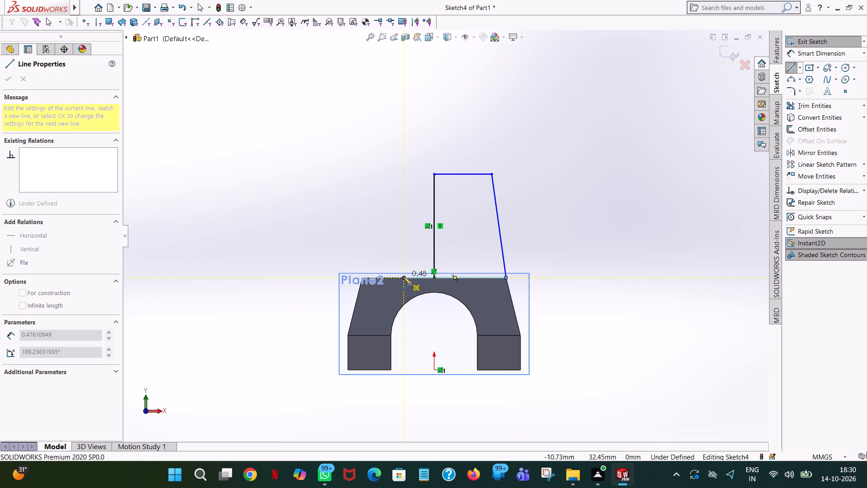
right_click(403, 277)
click(445, 283)
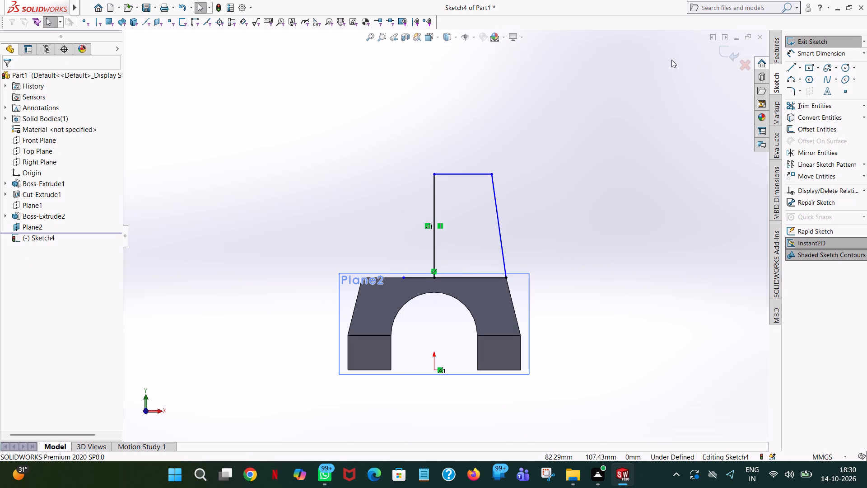
Sketch a 20 mm horizontal line leftward from the vertical line's top end, continuing with a slanted line to the upright's top-left corner.
click(790, 71)
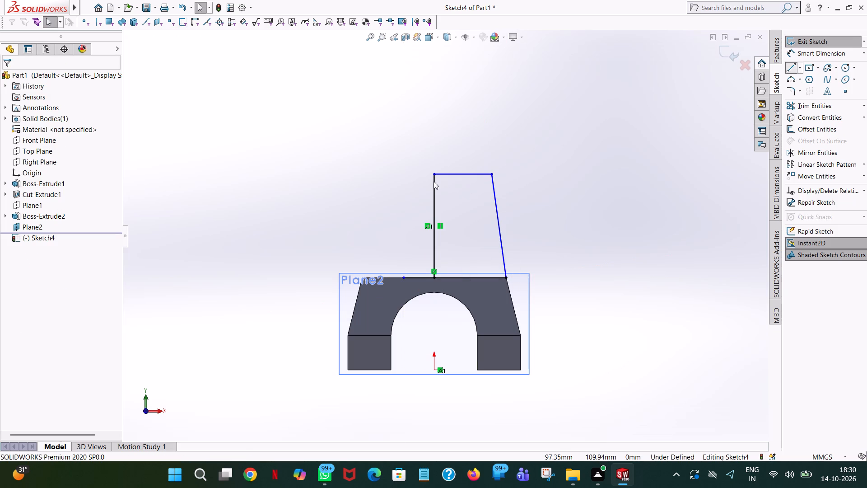
click(433, 174)
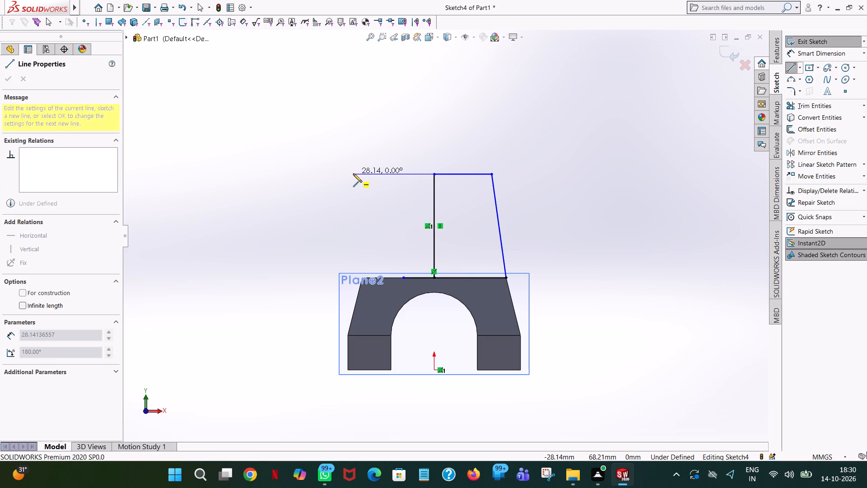
click(353, 174)
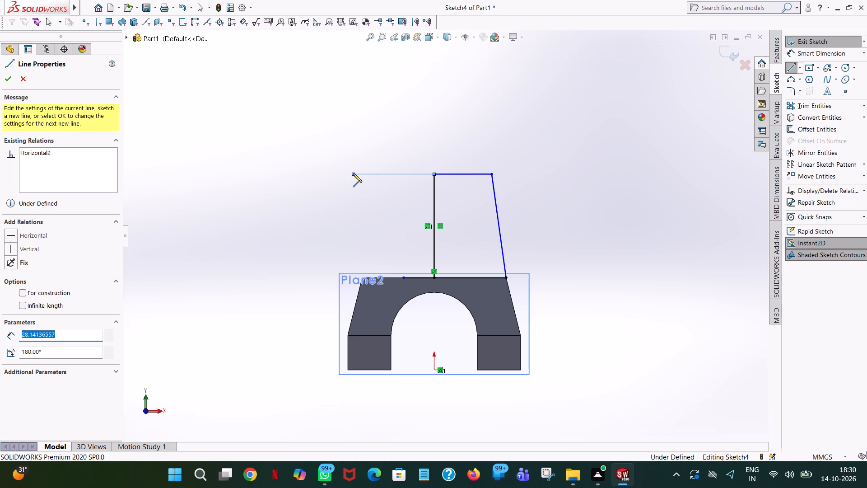
text(20)
key(Return)
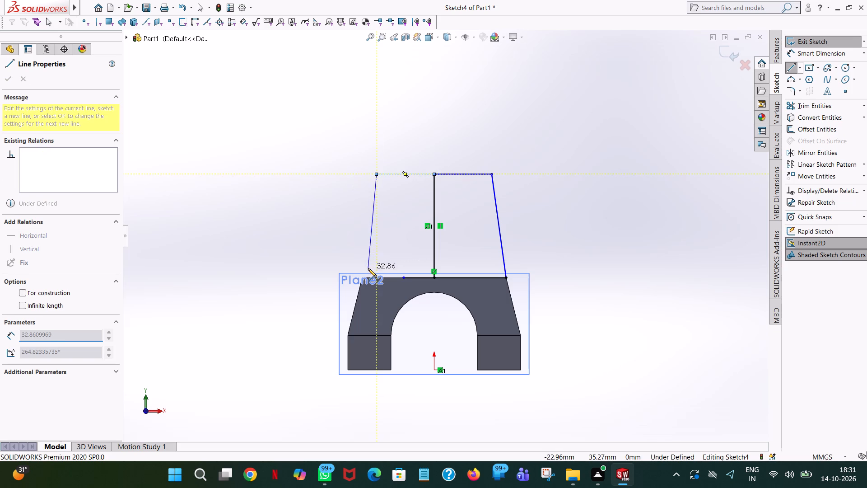
scroll(368, 268, down, 5)
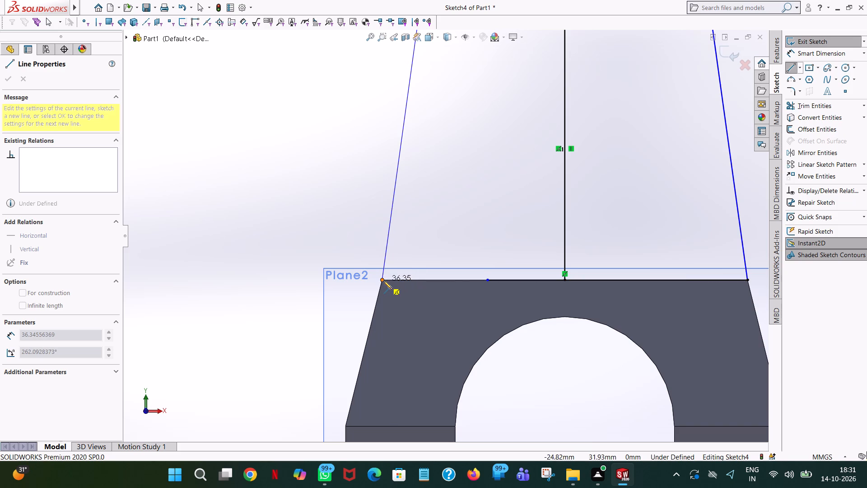
click(383, 281)
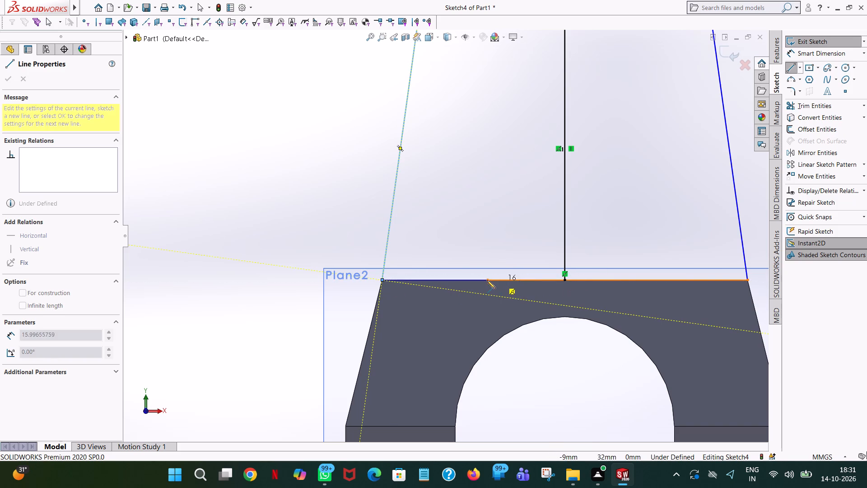
Close the profile with a horizontal line about 14 mm long from the upright's top-left corner to the existing bottom line's left end.
click(485, 280)
right_click(485, 280)
click(500, 289)
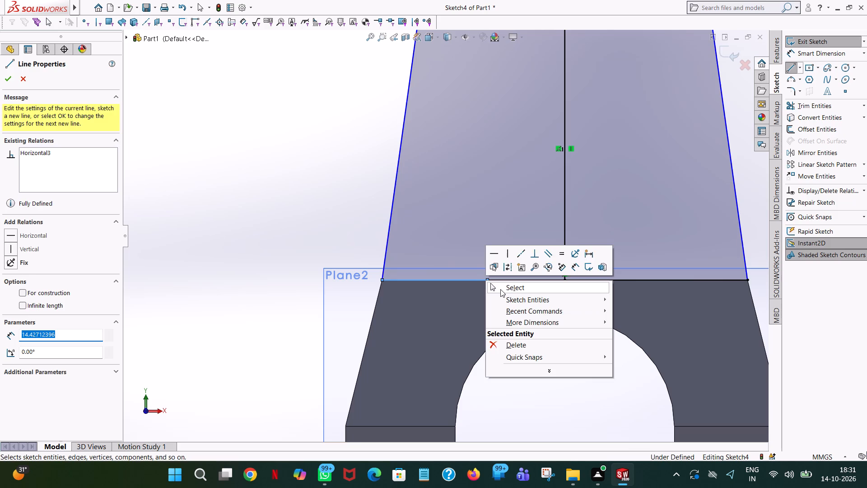
Trim away the vertical centre line inside the tapered profile.
scroll(604, 240, up, 4)
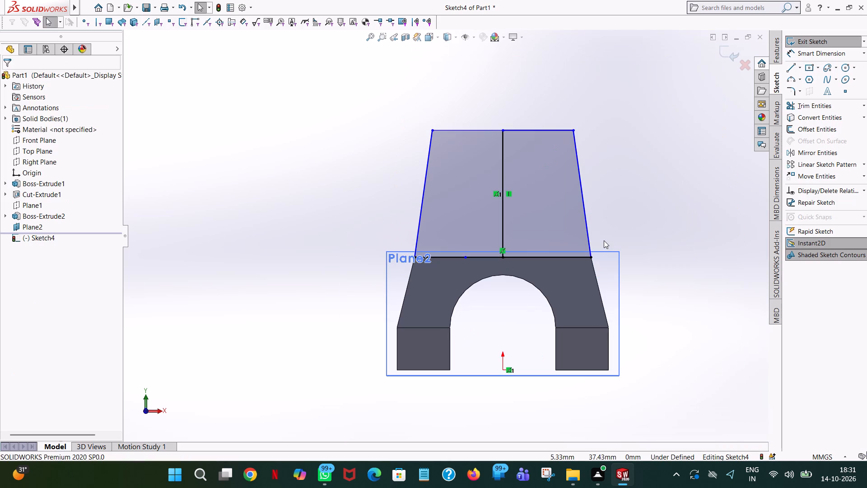
click(800, 104)
click(503, 170)
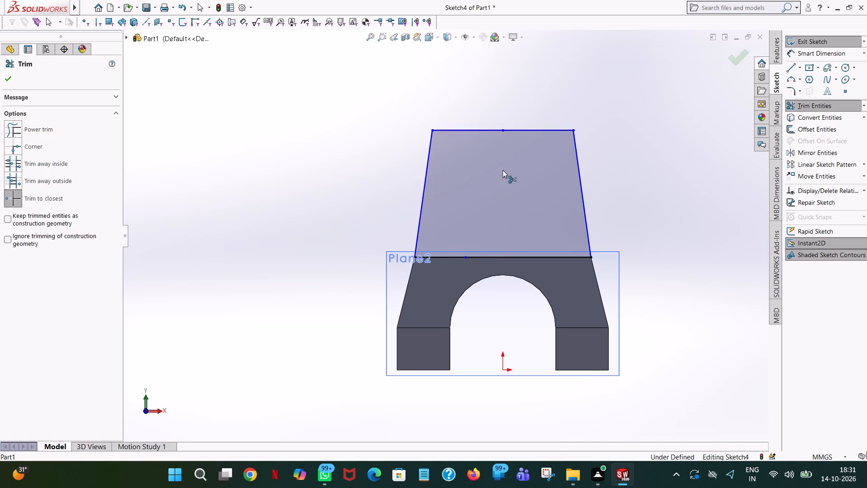
click(730, 57)
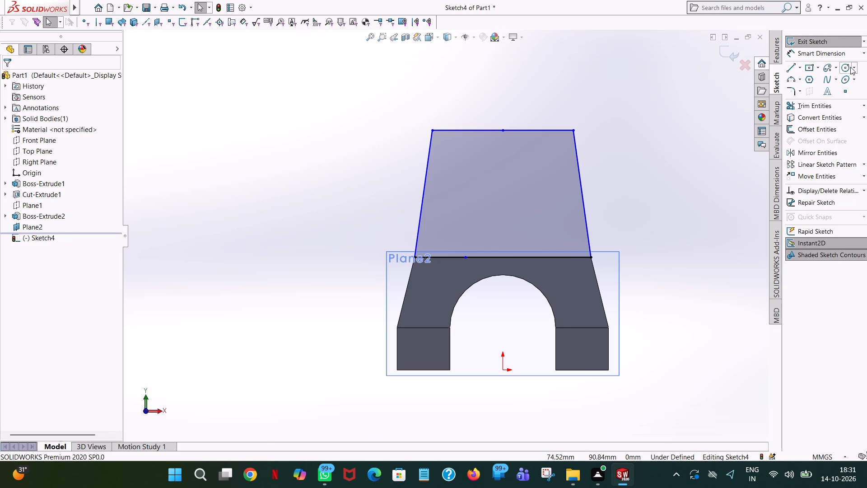
Sketch a circle of radius 10 mm centred on the midpoint of the tapered profile's top edge.
click(846, 67)
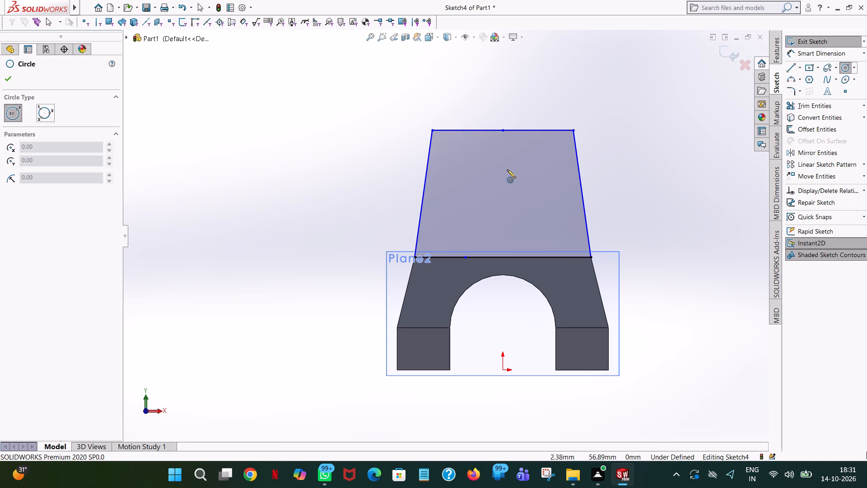
click(503, 128)
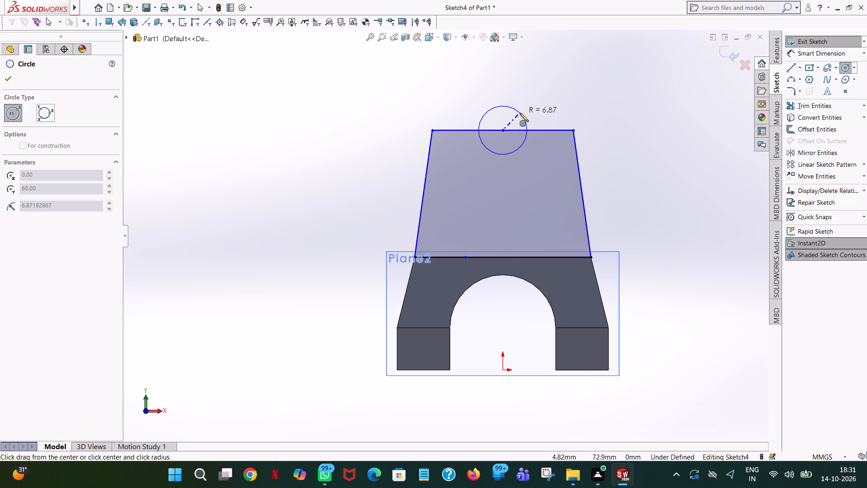
click(509, 74)
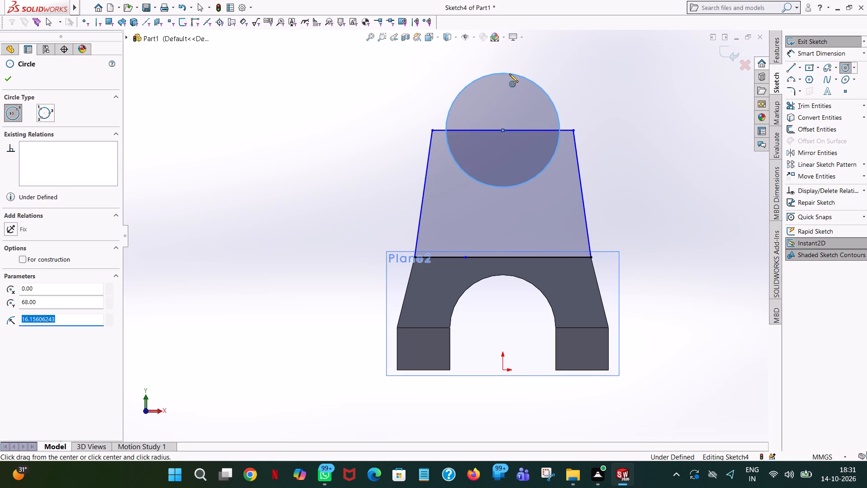
text(10)
key(Return)
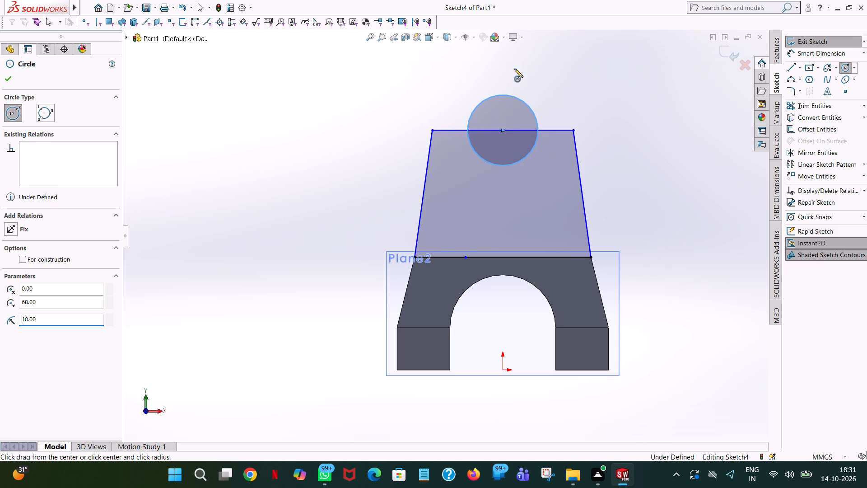
click(7, 78)
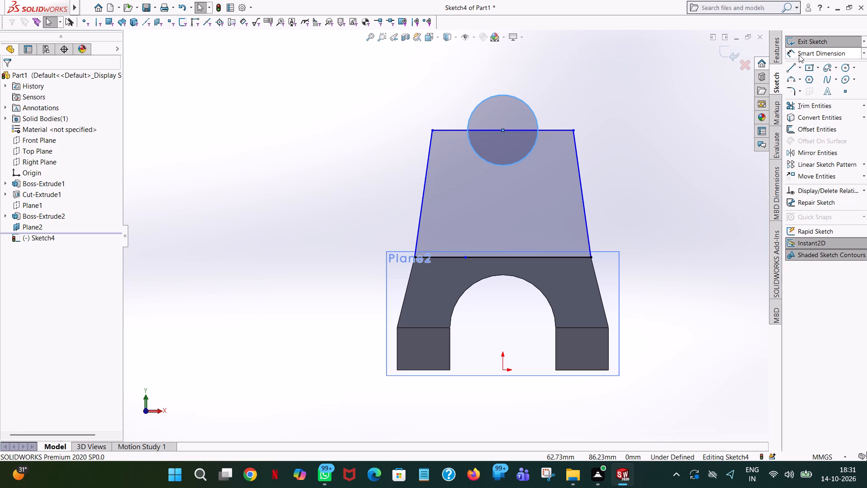
Trim the circle's upper half and the top edge inside it to leave a semicircular notch in the profile.
click(799, 55)
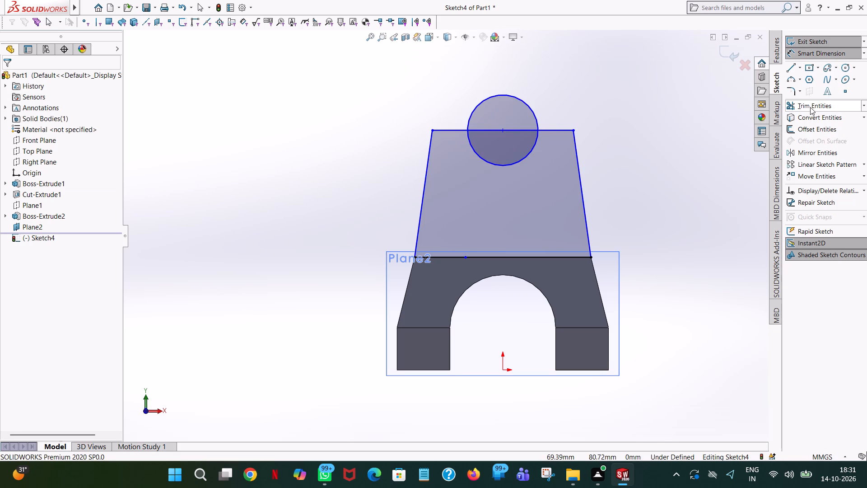
click(810, 107)
click(504, 95)
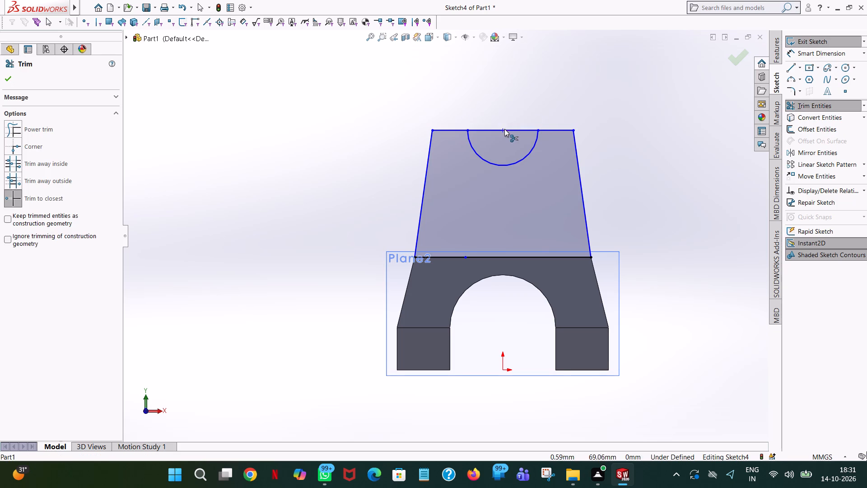
click(504, 129)
click(491, 129)
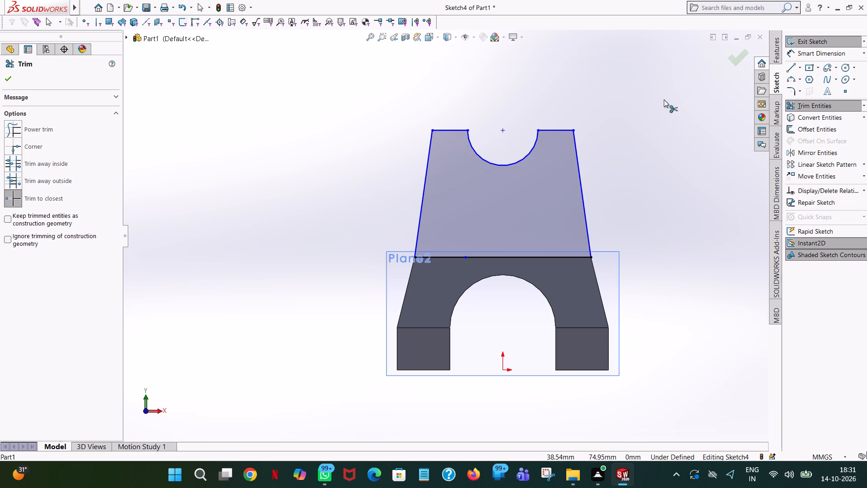
Add 36 mm vertical dimensions to both slanted sides of the tapered profile.
click(802, 53)
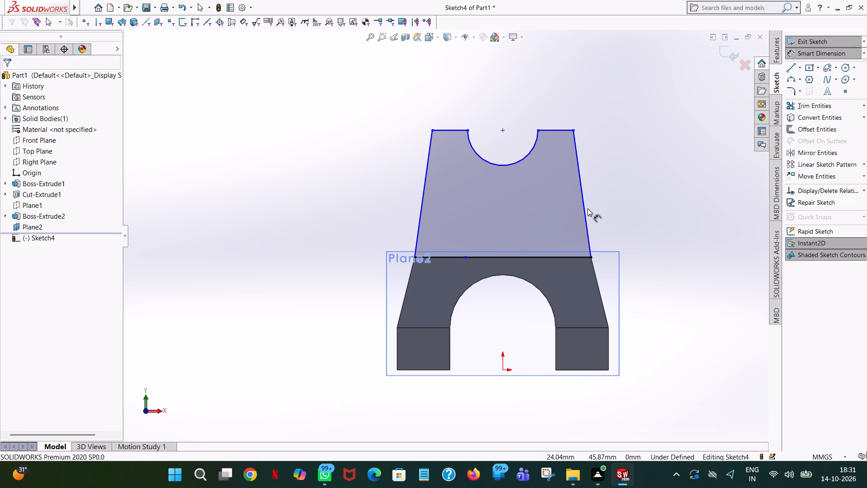
click(582, 188)
click(668, 177)
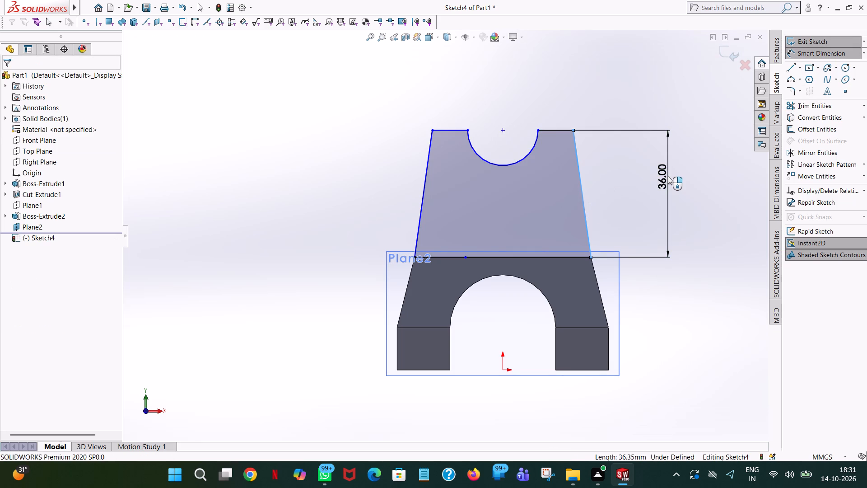
click(629, 166)
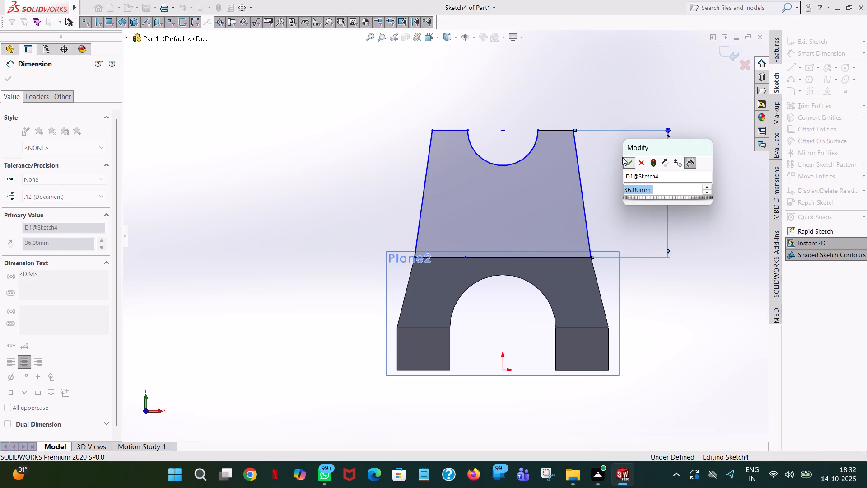
click(480, 98)
click(426, 171)
click(356, 169)
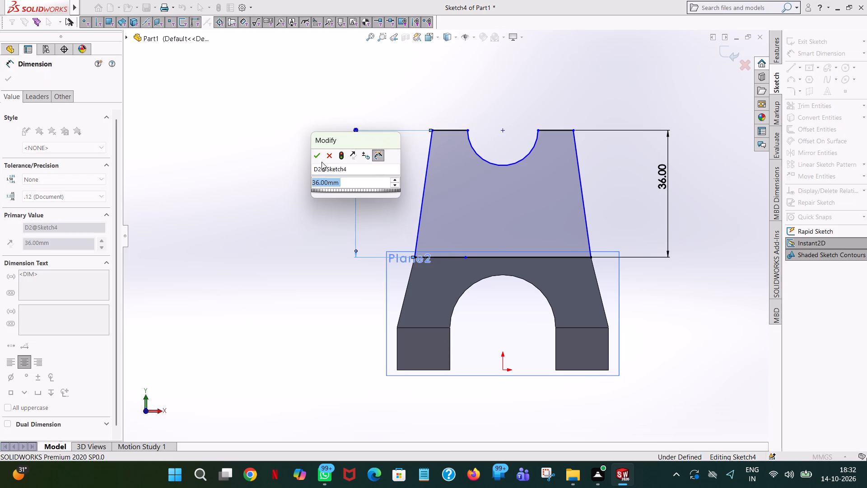
click(319, 156)
click(370, 81)
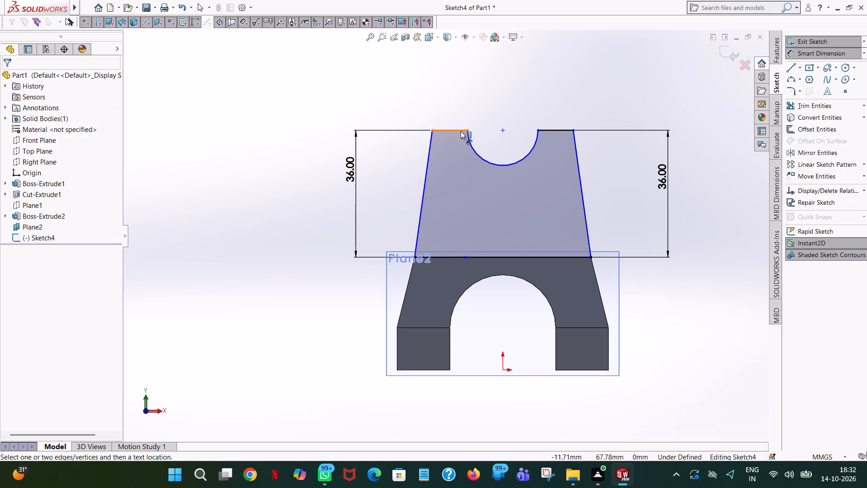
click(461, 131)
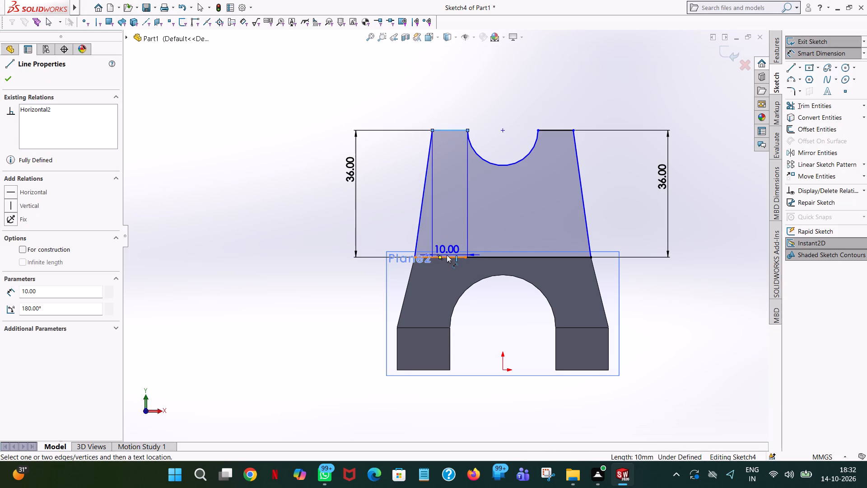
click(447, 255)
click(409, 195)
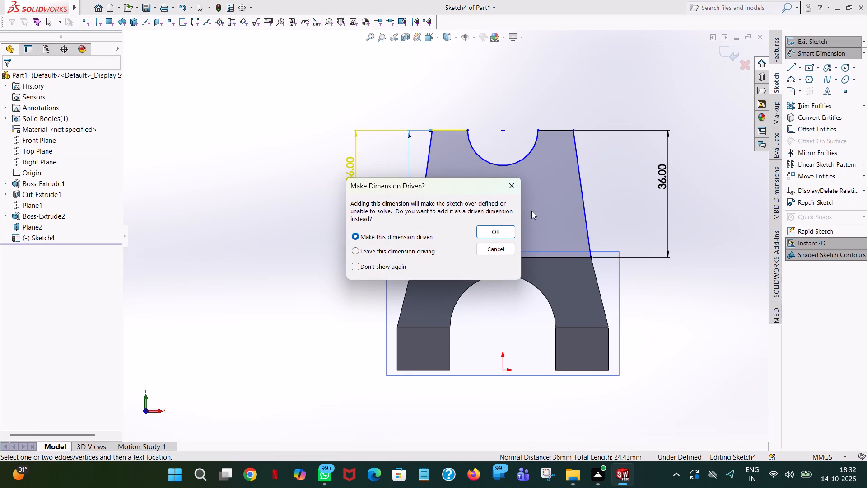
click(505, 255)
Dimension the semicircular notch with a 10 mm radius.
click(500, 163)
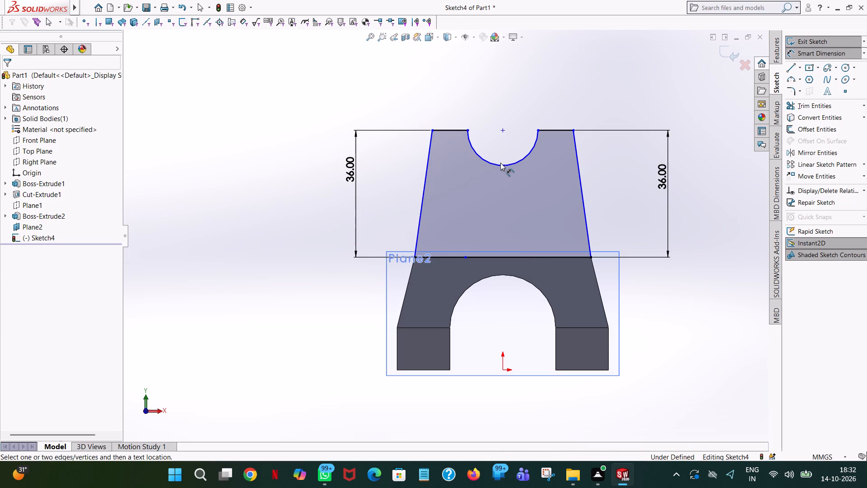
click(499, 165)
click(508, 95)
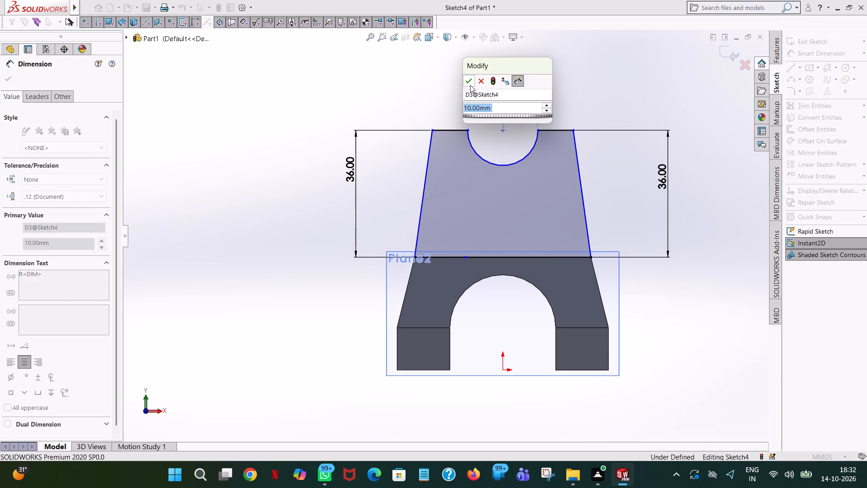
click(470, 84)
click(445, 84)
Dimension the horizontal distance from the notch's centre to the profile's top-left corner as 20 mm.
click(504, 129)
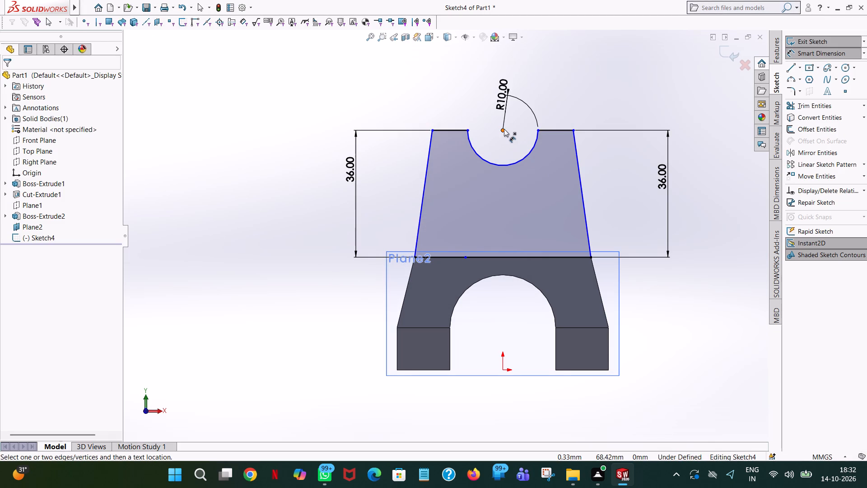
click(433, 130)
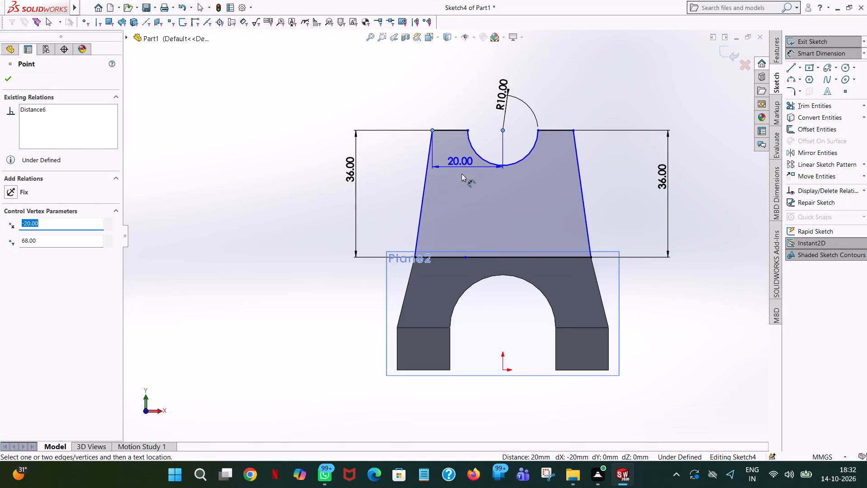
click(461, 175)
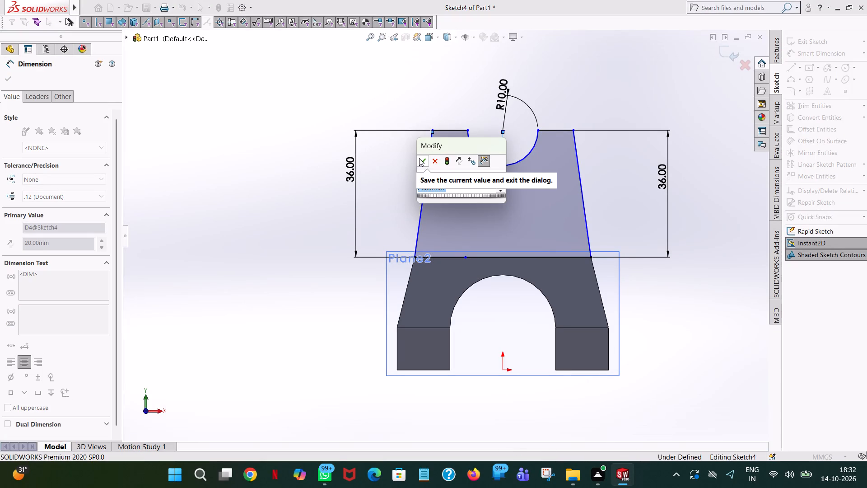
click(419, 158)
click(434, 84)
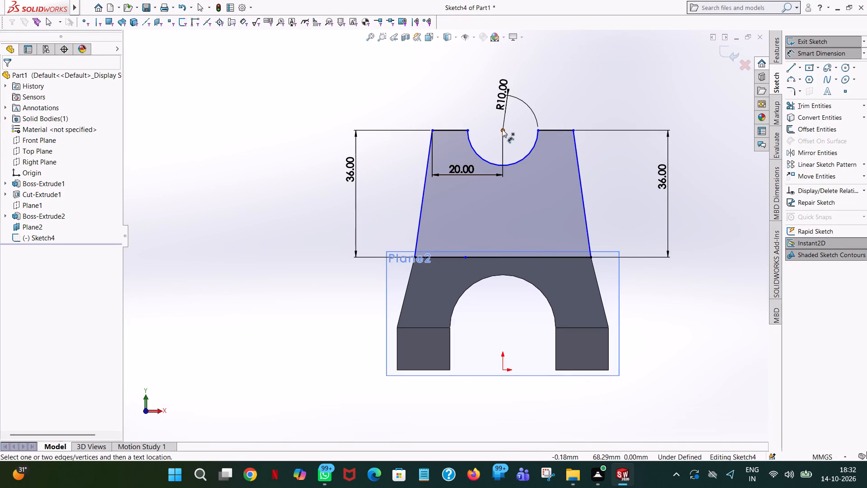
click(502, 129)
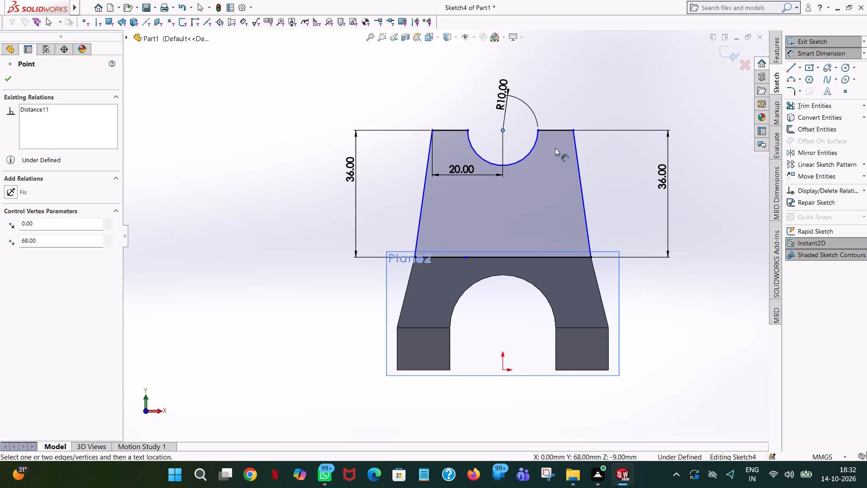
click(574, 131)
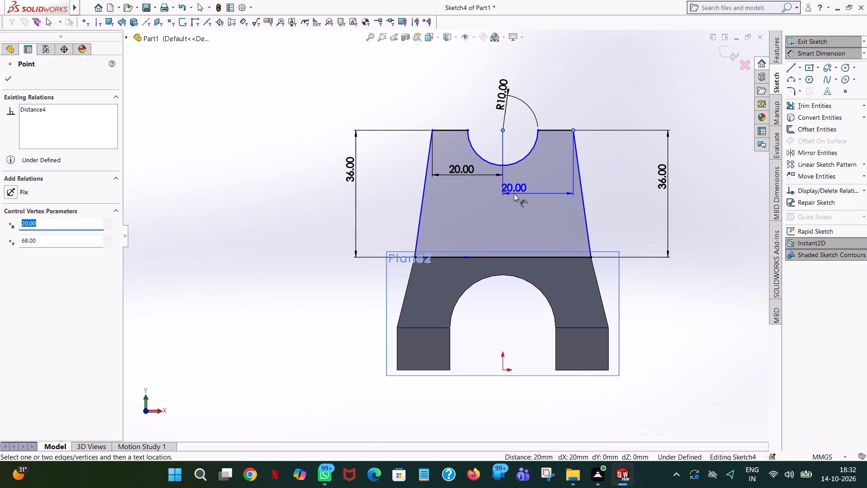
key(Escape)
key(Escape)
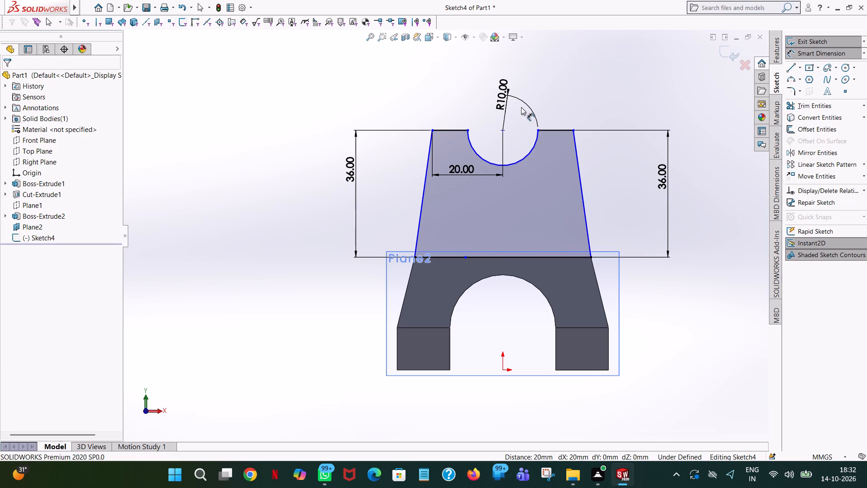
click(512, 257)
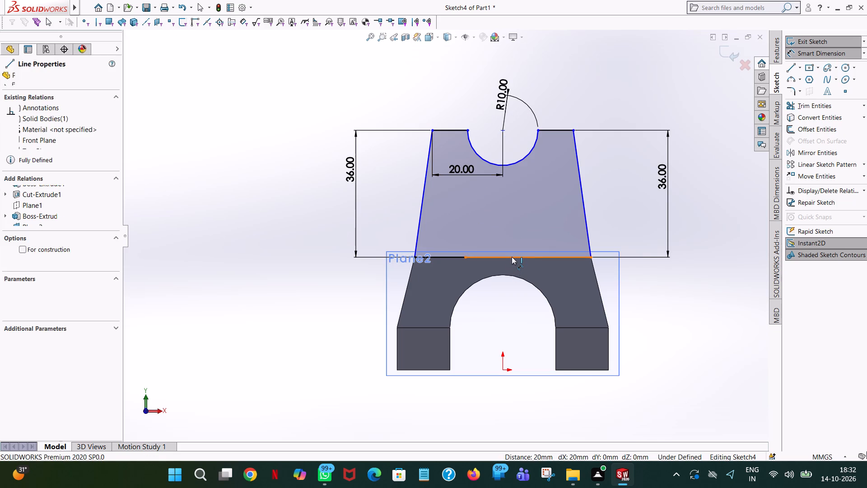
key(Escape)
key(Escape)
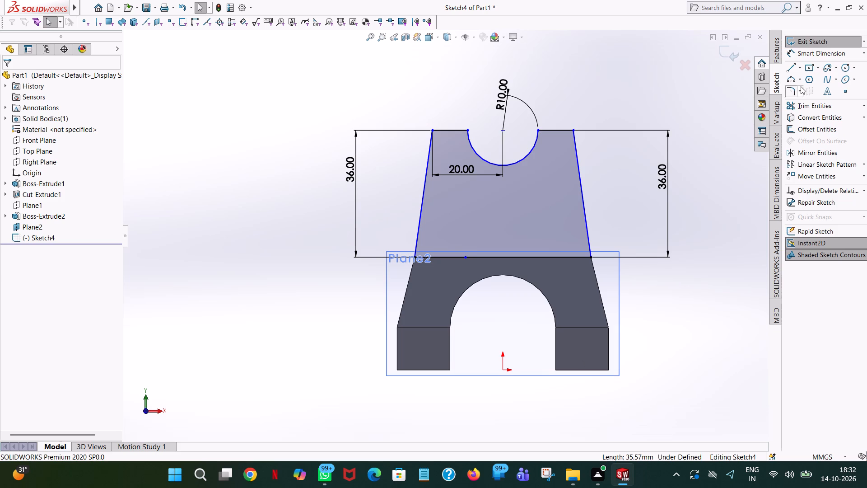
Dimension the vertical distance from the origin to the notch's centre.
click(802, 56)
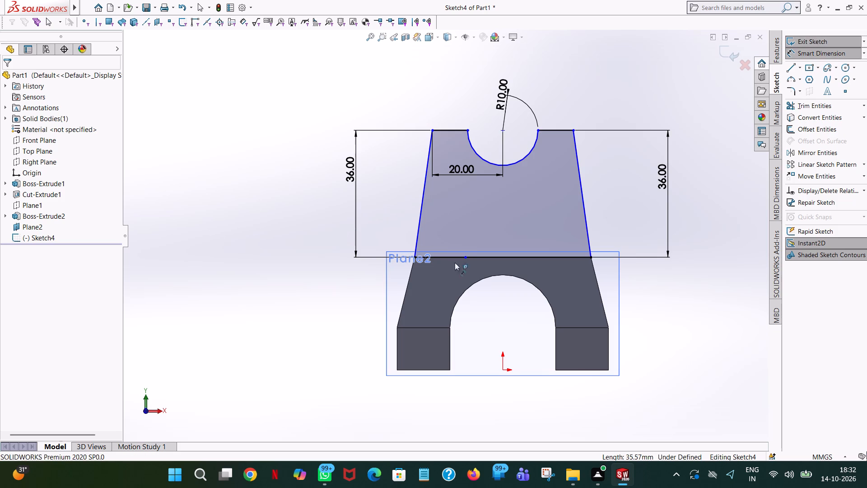
click(502, 370)
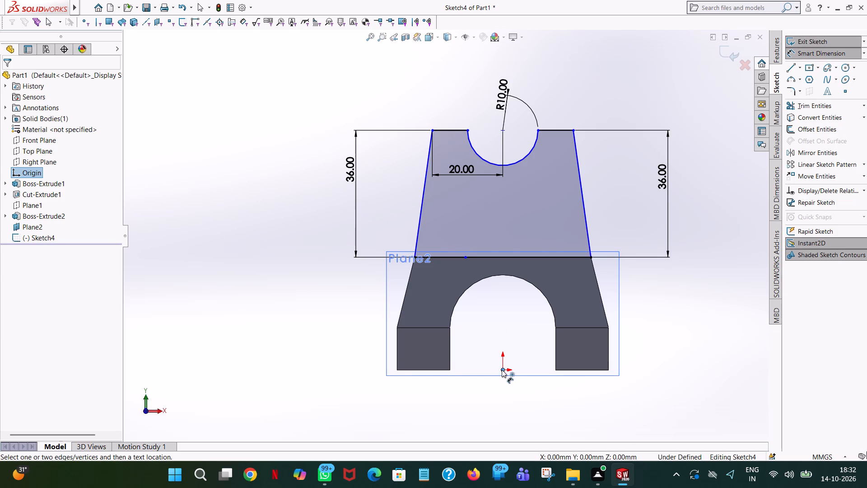
click(503, 131)
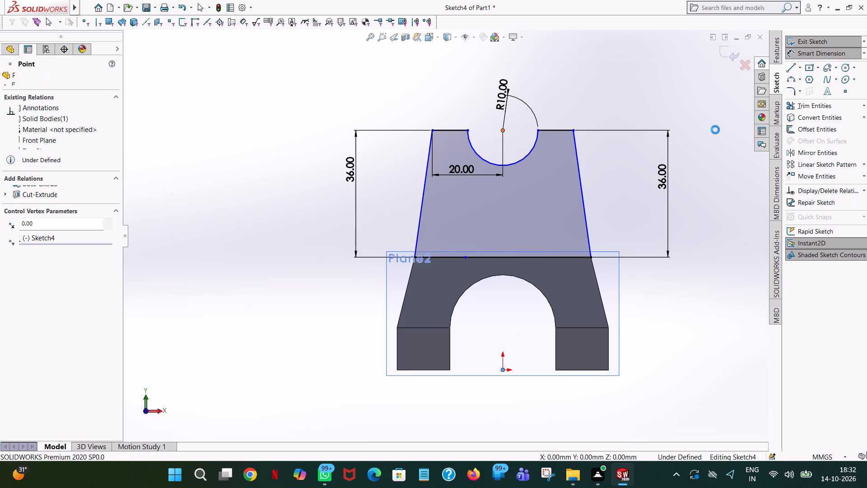
click(715, 130)
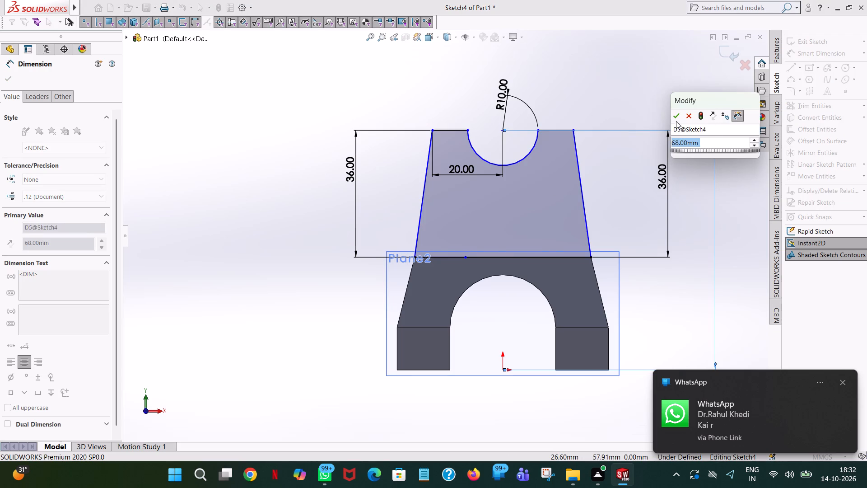
click(677, 118)
click(583, 109)
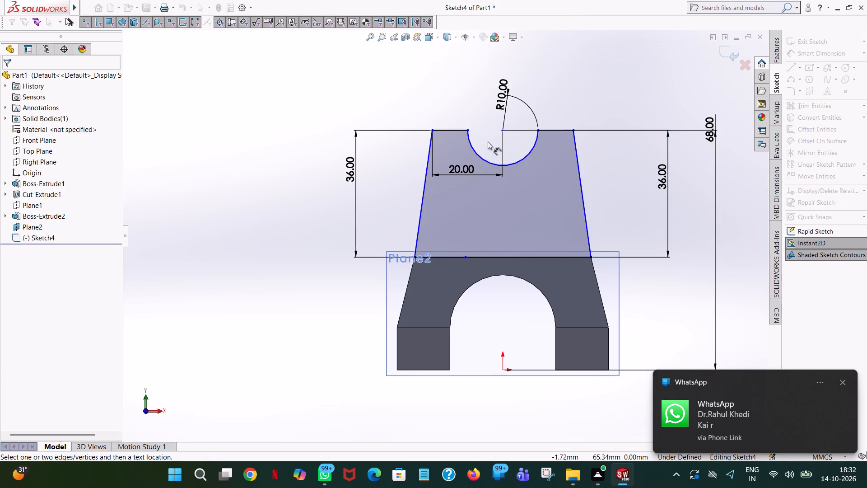
Dimension the vertical distance from the notch's centre to the top edge of the slotted base.
click(500, 130)
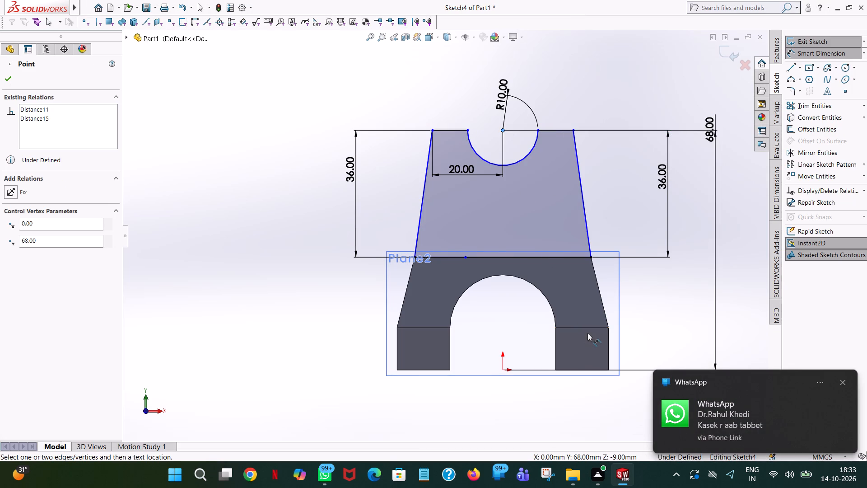
click(588, 326)
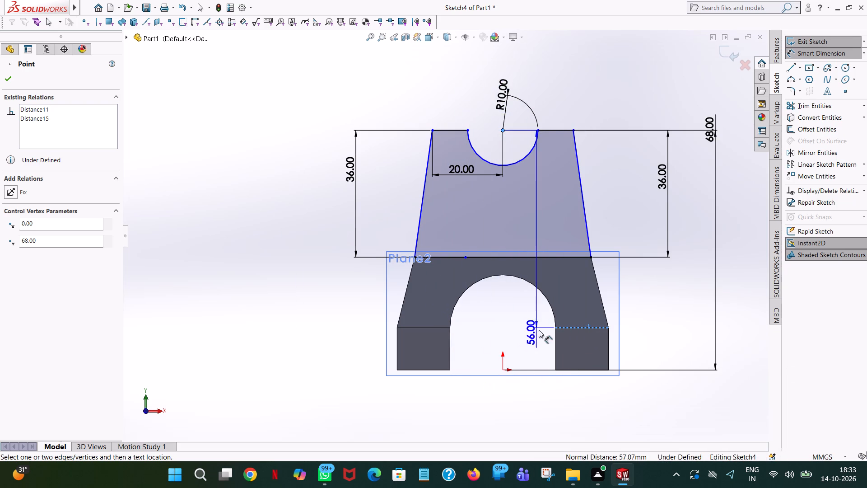
click(318, 137)
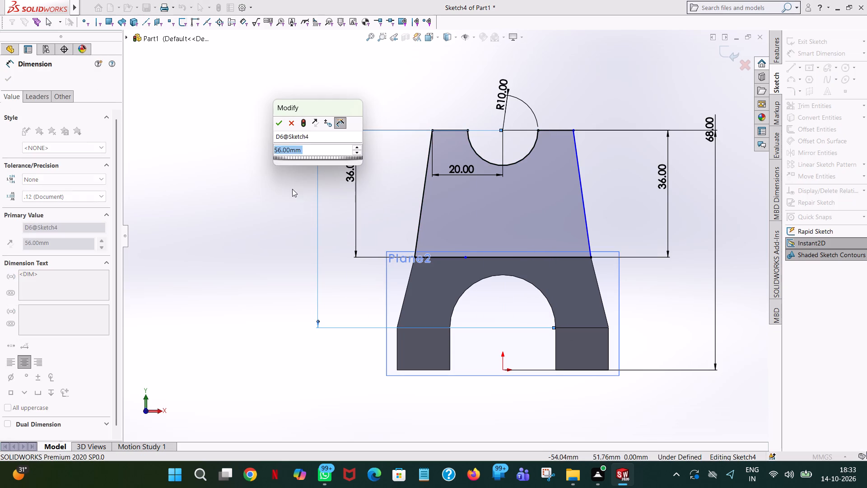
click(279, 121)
click(364, 67)
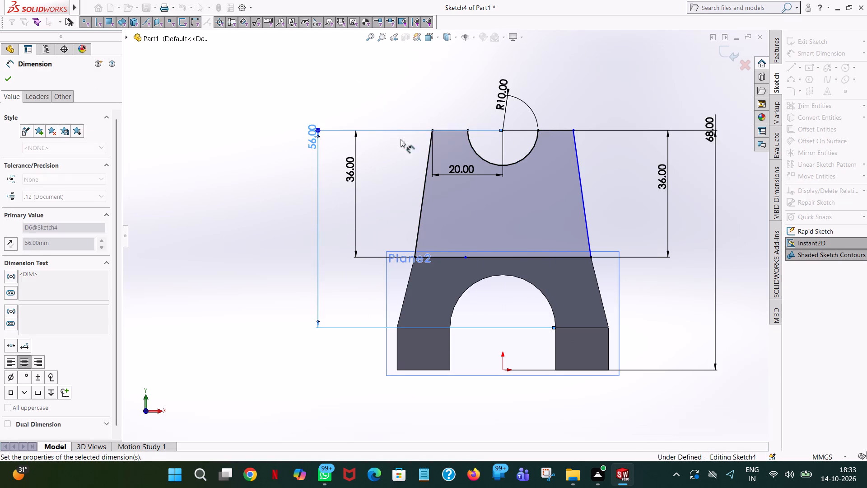
Add an angular dimension between the two slanted sides of the tapered profile, placed above the notch.
click(418, 214)
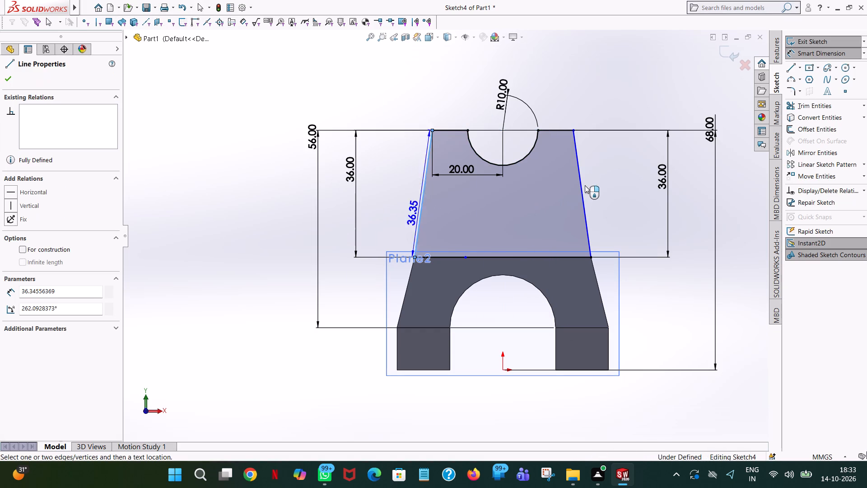
click(582, 189)
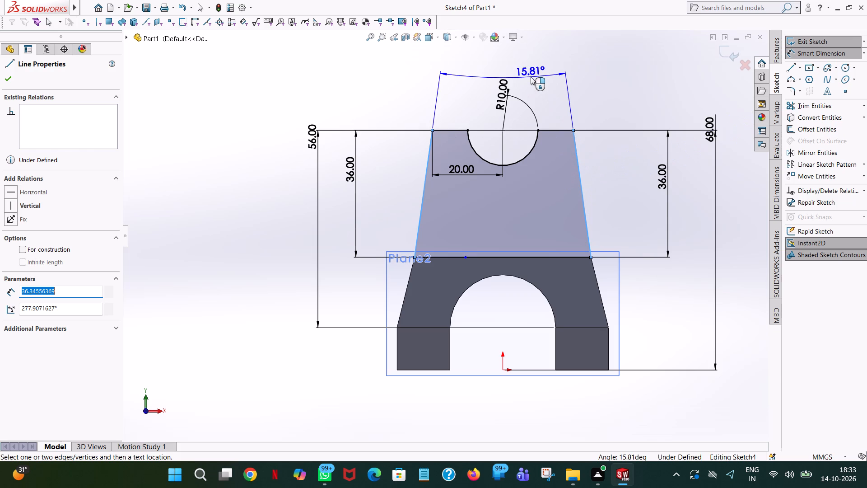
click(531, 77)
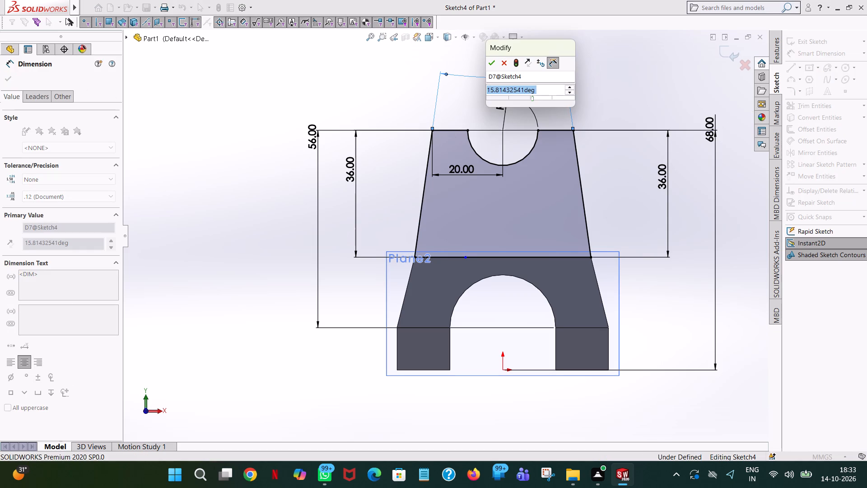
click(491, 64)
click(647, 60)
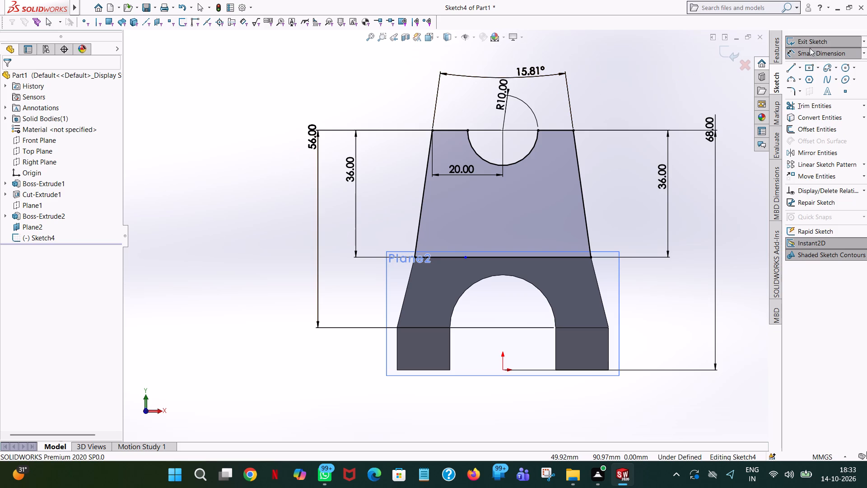
Extrude the notched tapered profile 82 mm as a blind boss, with the direction reversed so it runs over the upright.
click(779, 54)
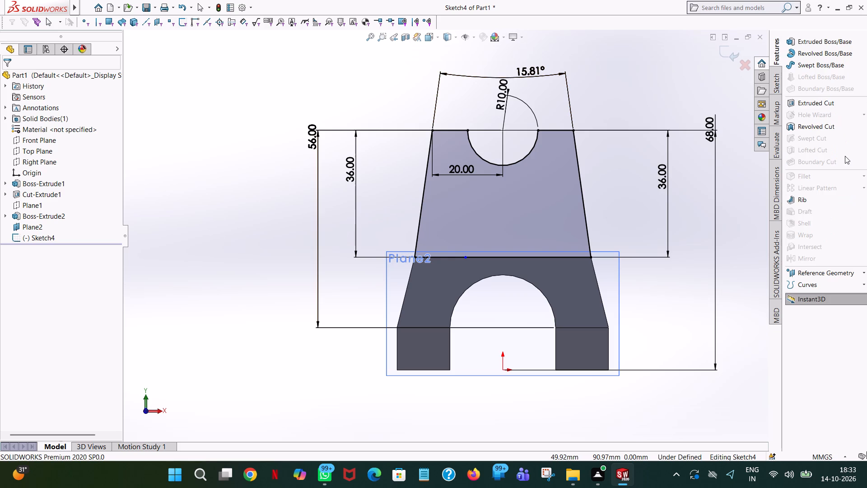
click(815, 38)
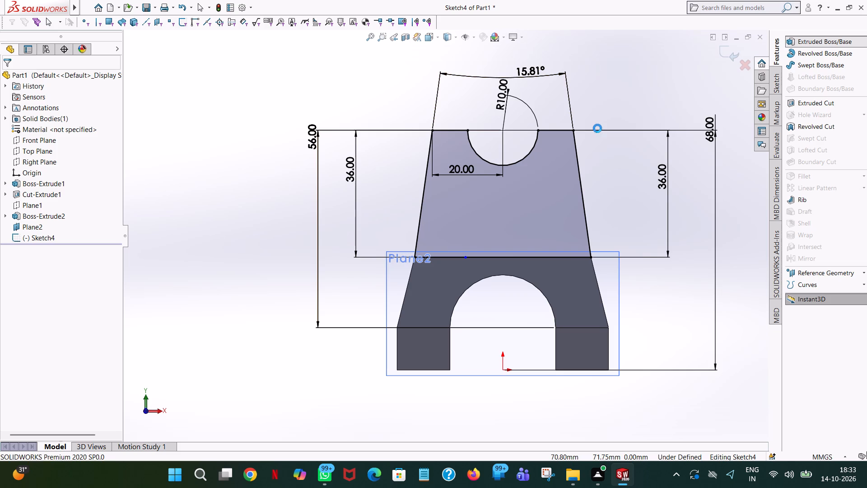
middle_drag(636, 181, 597, 194)
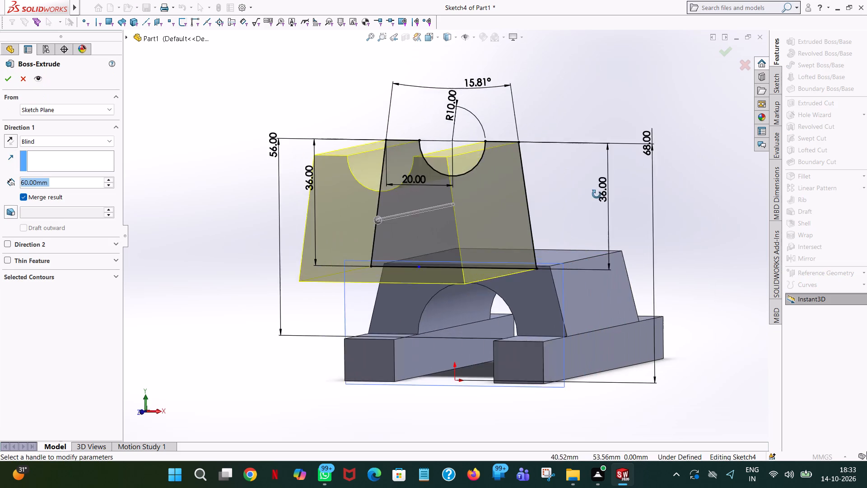
middle_drag(597, 194, 563, 202)
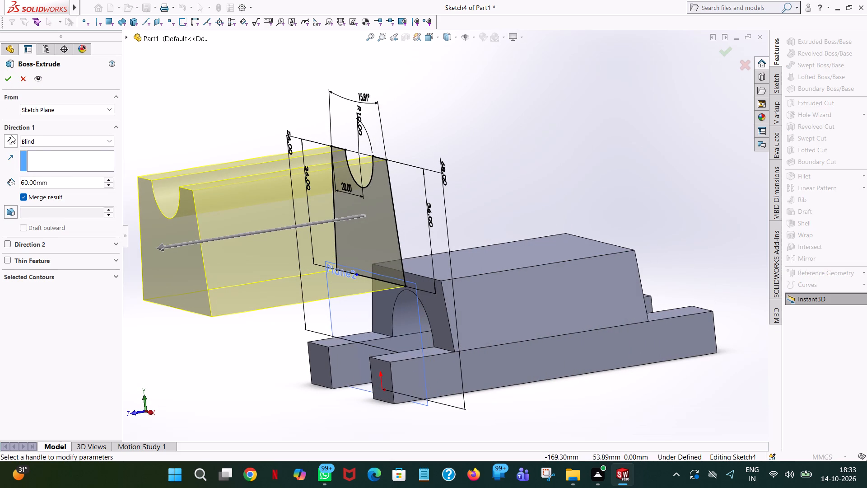
click(11, 135)
click(46, 183)
click(46, 183)
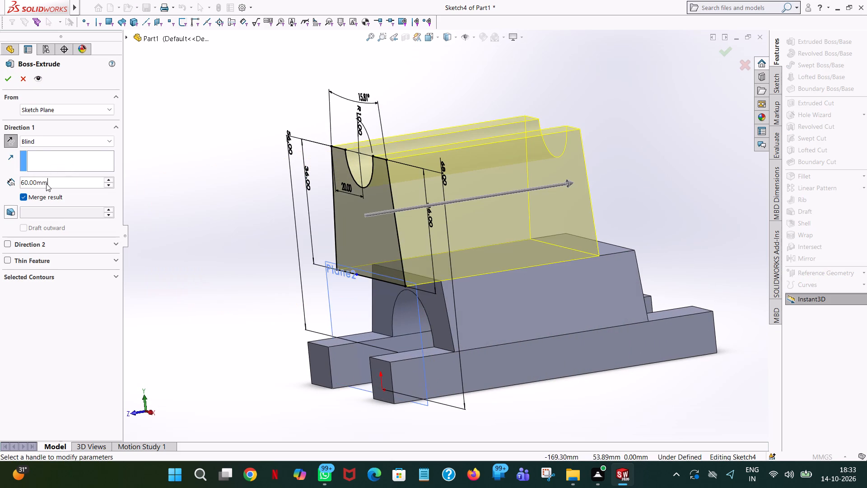
text(82)
key(Return)
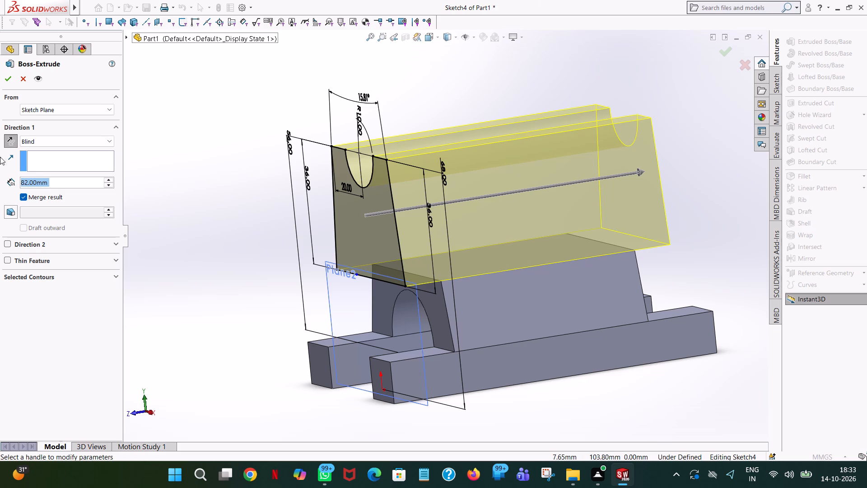
click(8, 81)
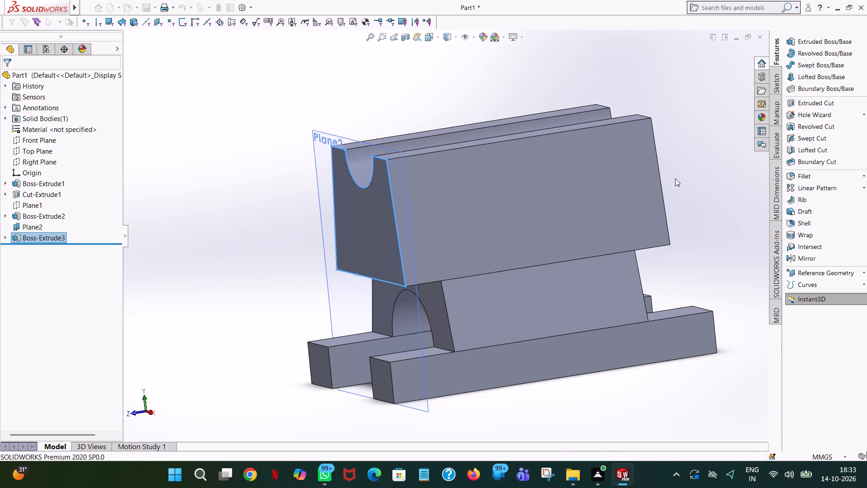
click(686, 168)
Hide the offset reference plane Plane2.
scroll(682, 120, up, 1)
middle_drag(682, 120, 713, 115)
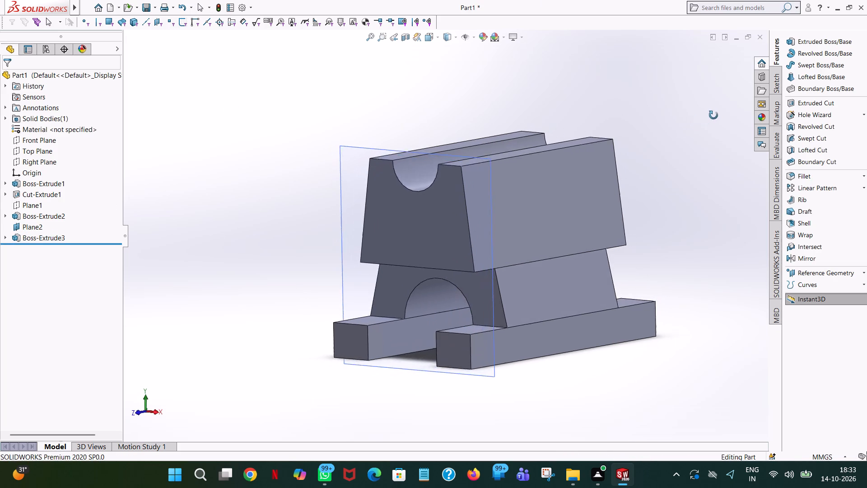
middle_drag(713, 115, 743, 131)
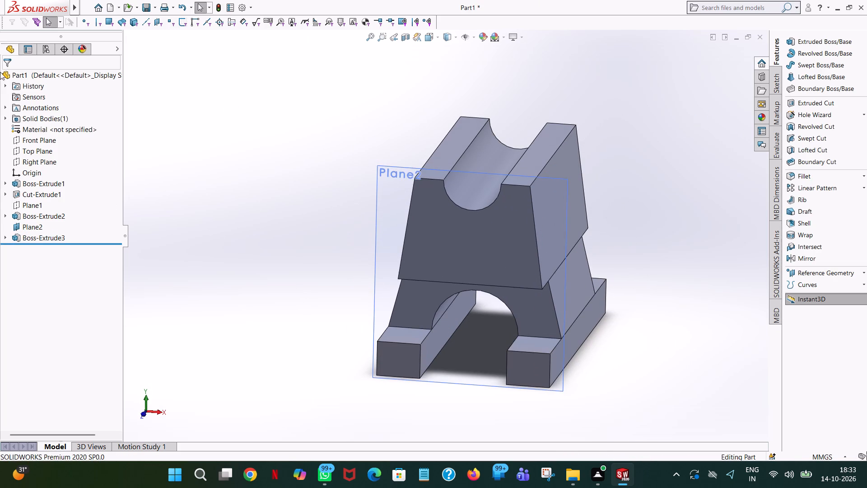
click(29, 229)
right_click(29, 229)
click(45, 217)
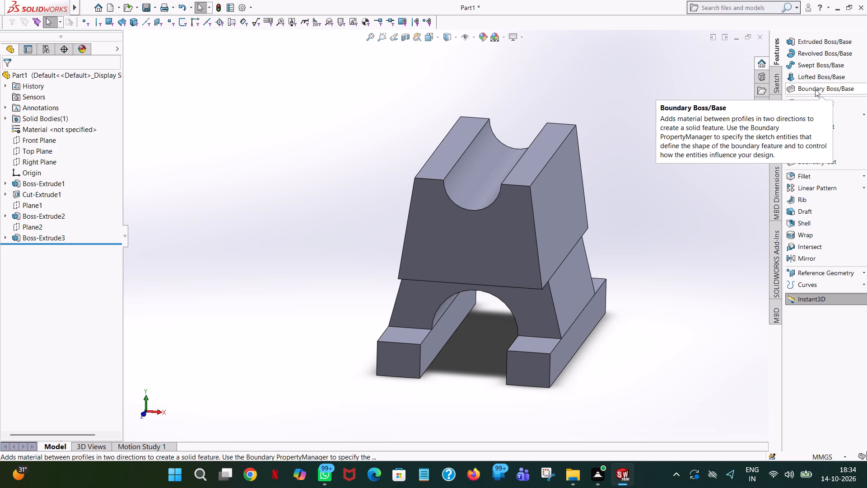
Start an extruded-cut sketch on the tapered block's top face and draw a 25 mm line along its right outer edge from the midpoint.
click(809, 106)
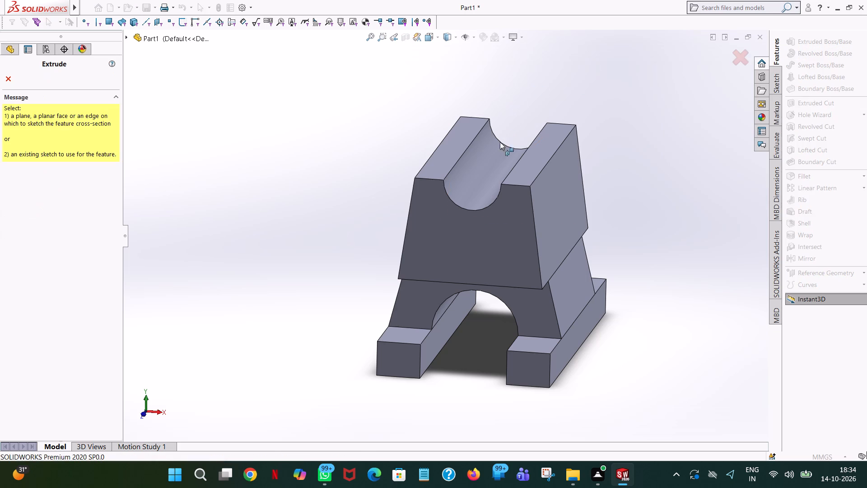
click(541, 165)
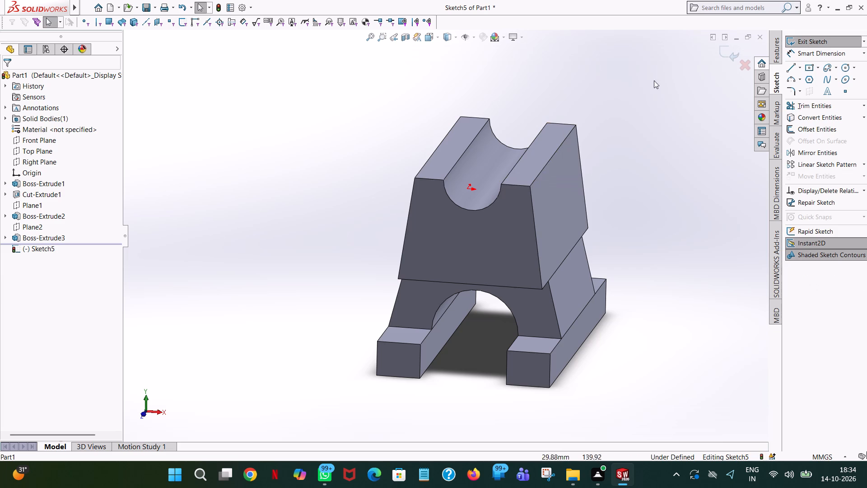
click(439, 35)
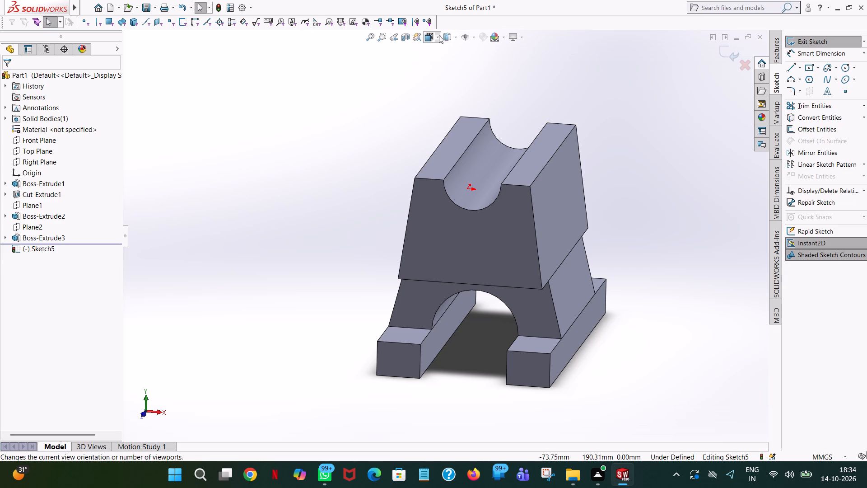
click(485, 84)
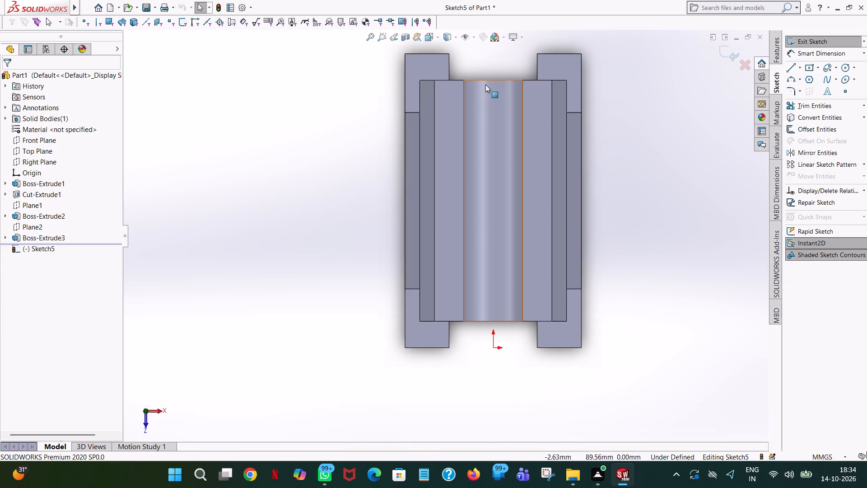
click(787, 70)
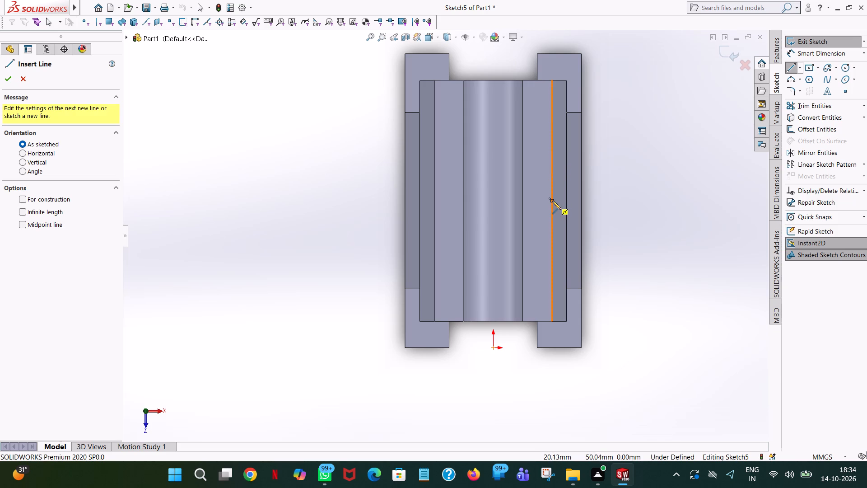
click(551, 201)
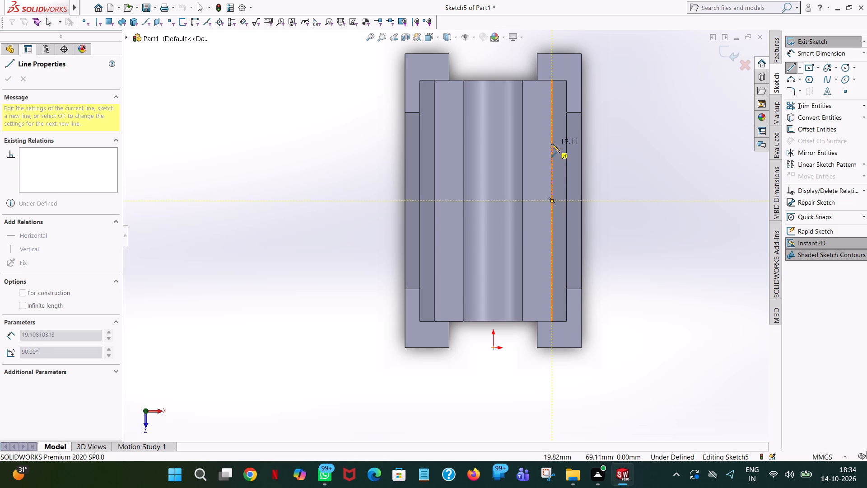
click(551, 139)
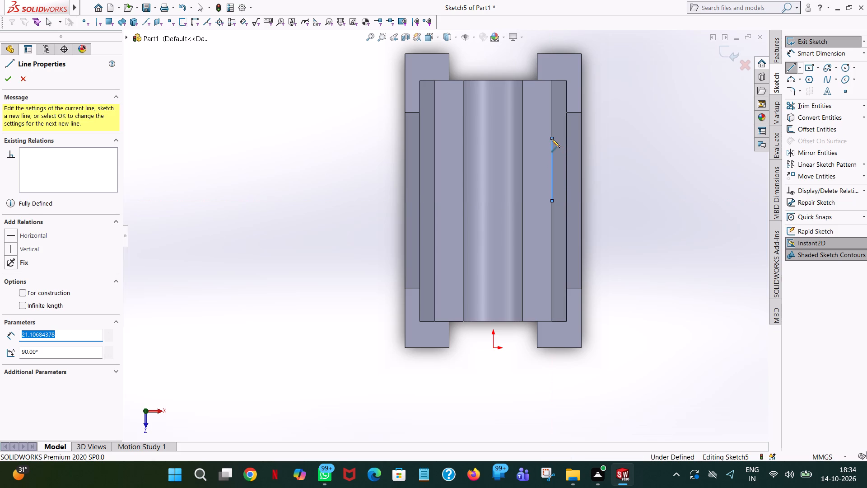
text(25)
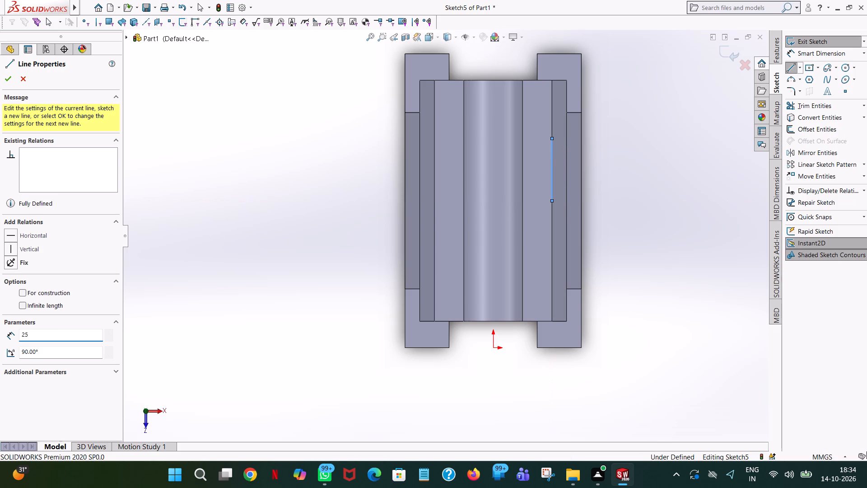
key(Return)
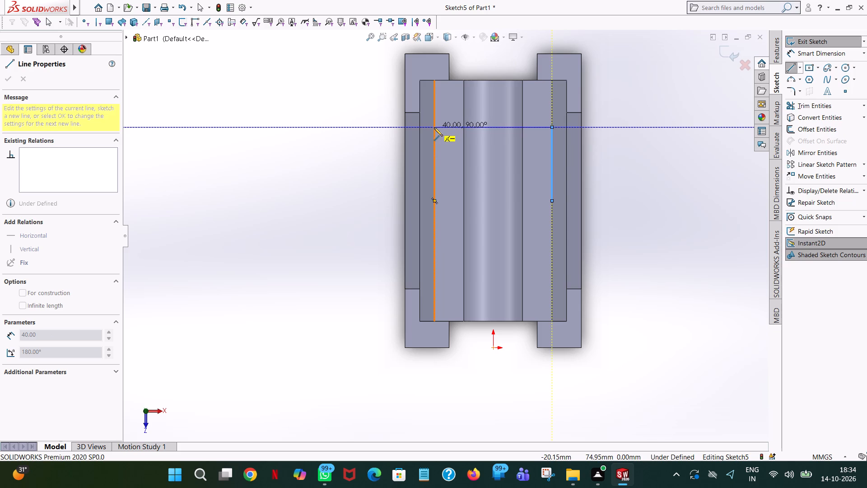
Close the rectangle with a 40 mm line across, a 50 mm line down the opposite edge, a 40 mm return and a 25 mm segment.
click(433, 127)
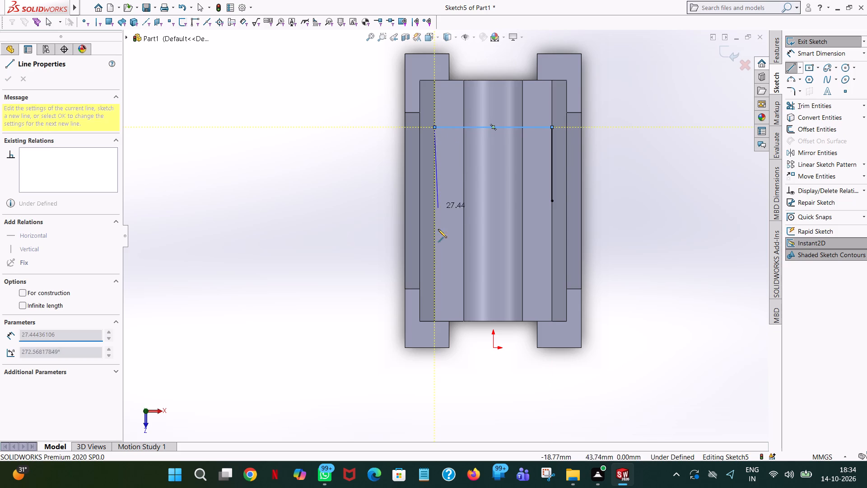
click(433, 264)
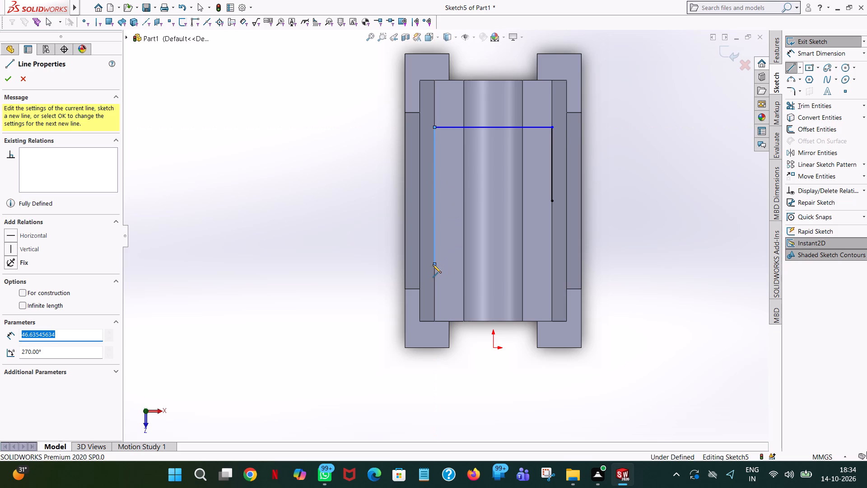
text(50)
key(Return)
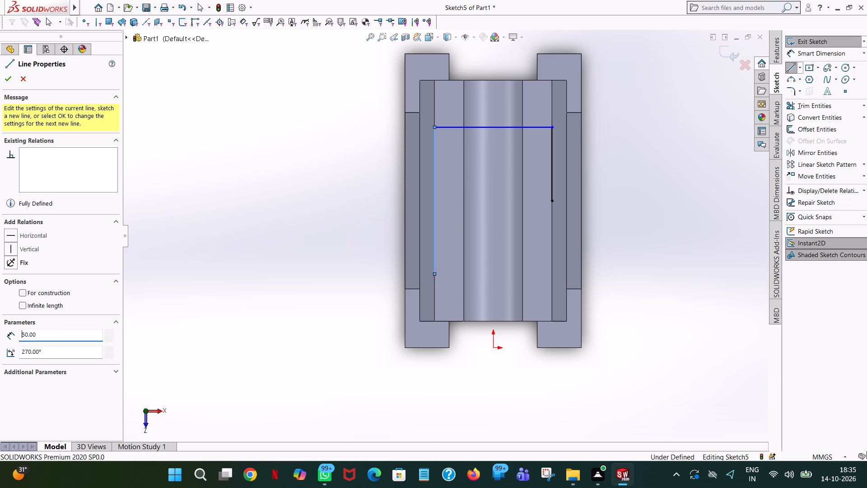
click(552, 275)
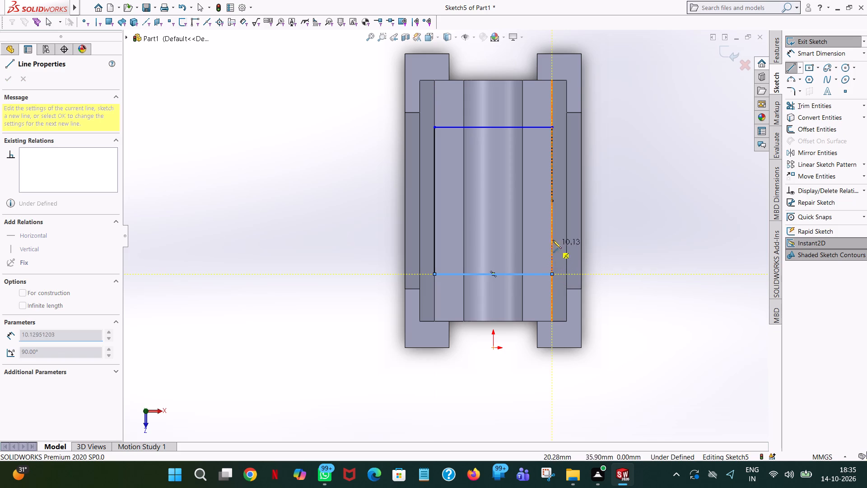
click(552, 202)
right_click(552, 202)
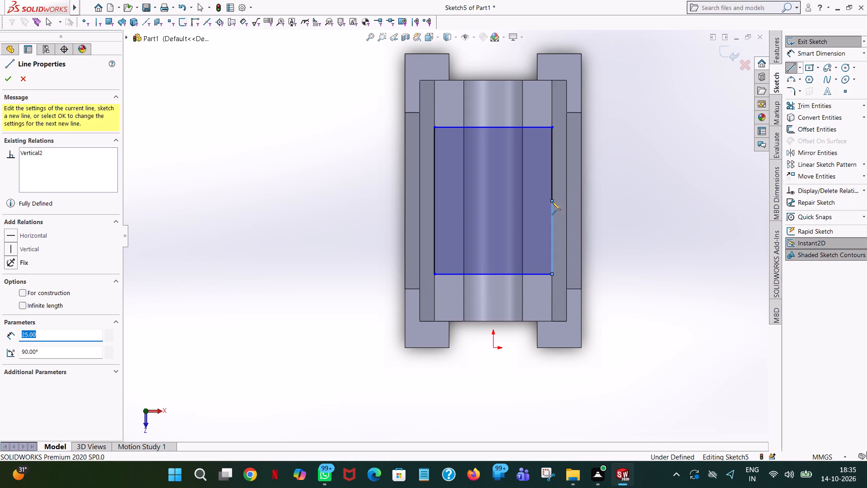
click(563, 206)
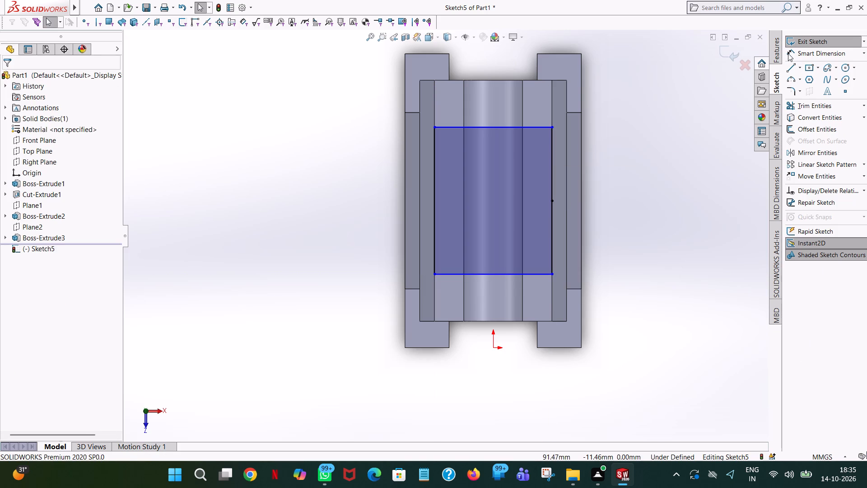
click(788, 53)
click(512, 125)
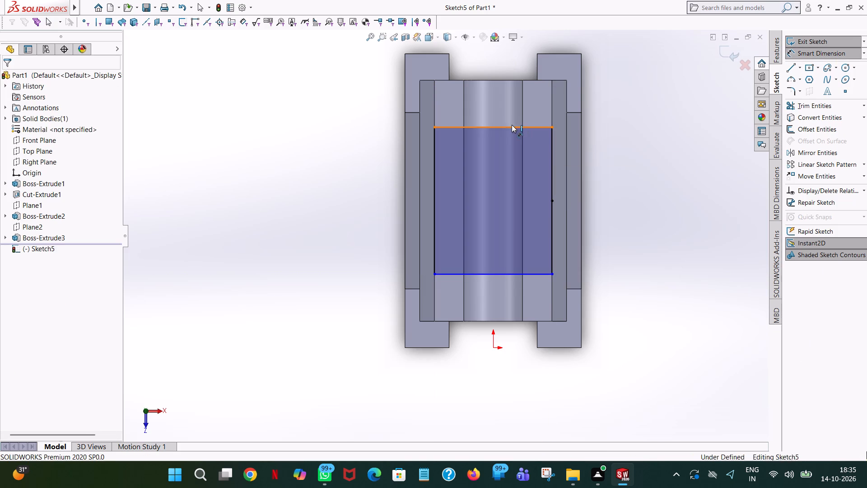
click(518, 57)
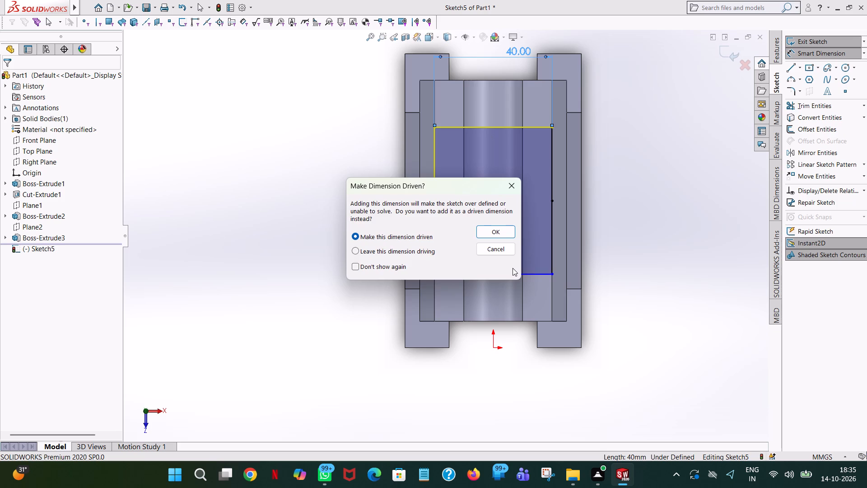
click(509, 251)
Dimension the distance between the rectangle's two horizontal sides, placed to the right of the block.
click(505, 126)
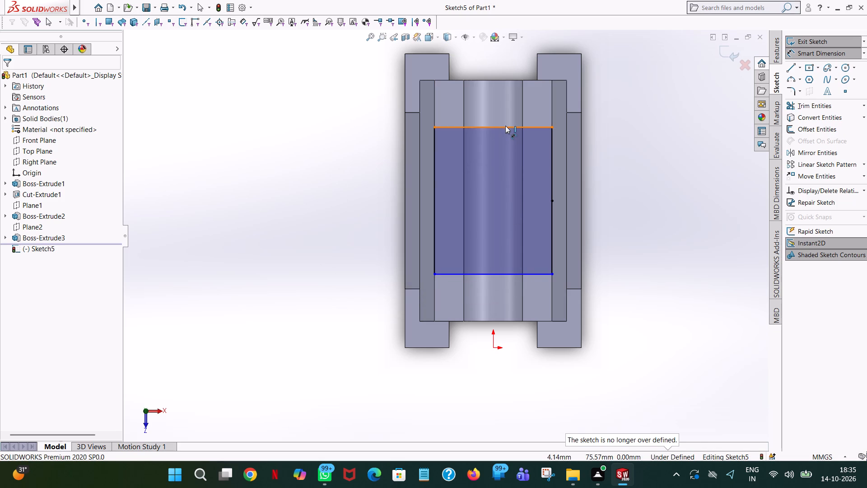
click(517, 274)
click(640, 239)
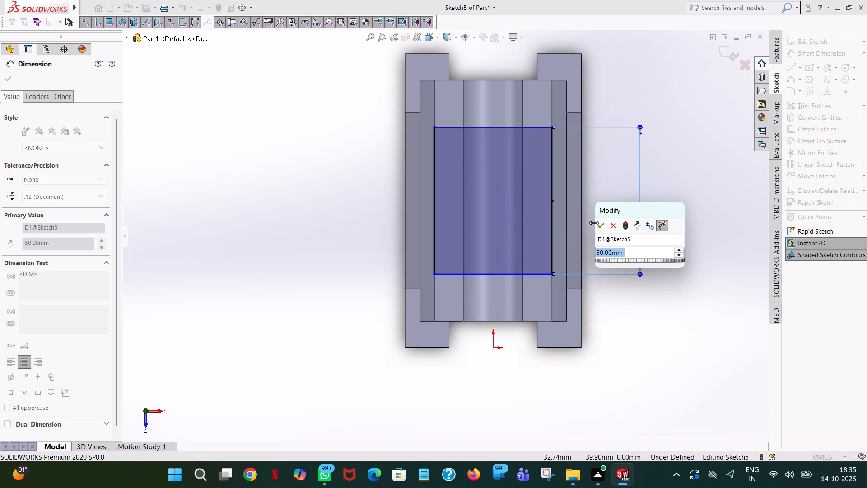
click(597, 224)
click(625, 174)
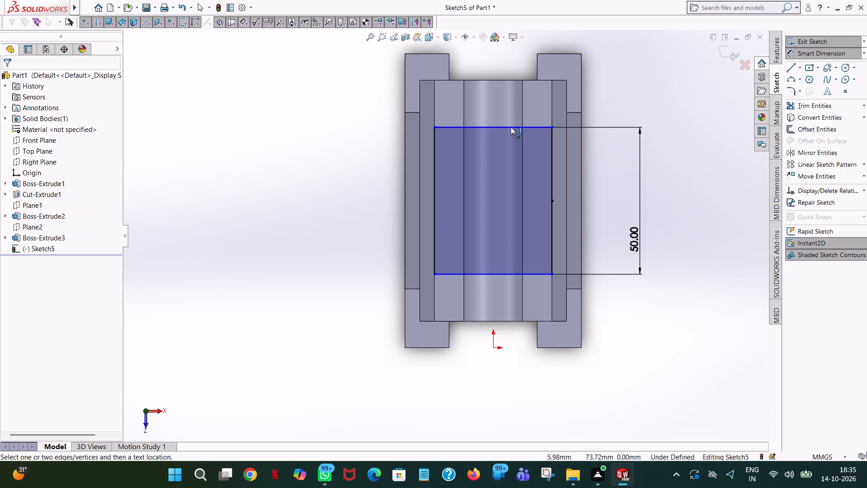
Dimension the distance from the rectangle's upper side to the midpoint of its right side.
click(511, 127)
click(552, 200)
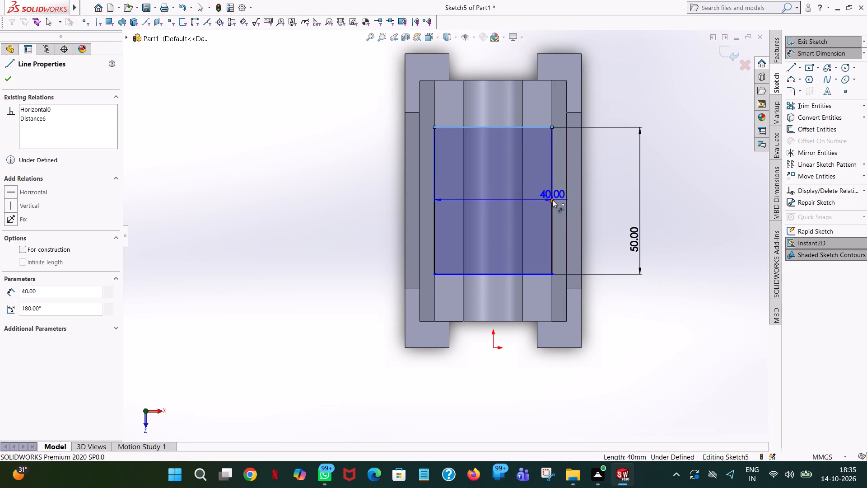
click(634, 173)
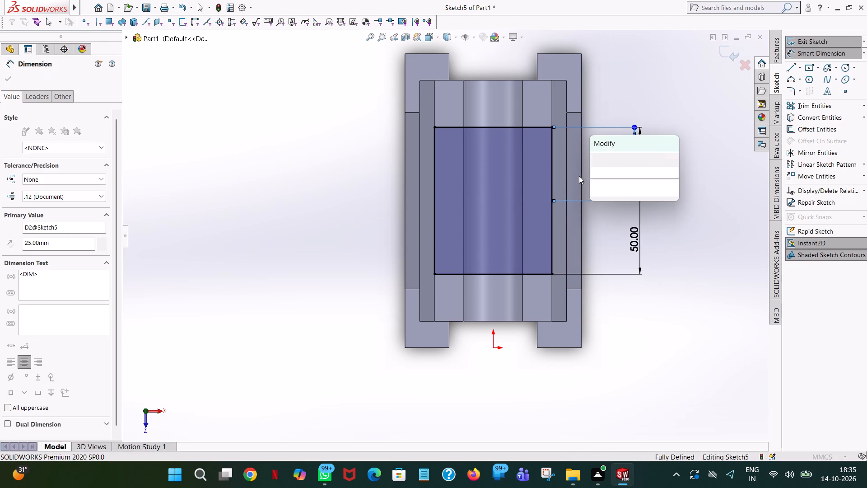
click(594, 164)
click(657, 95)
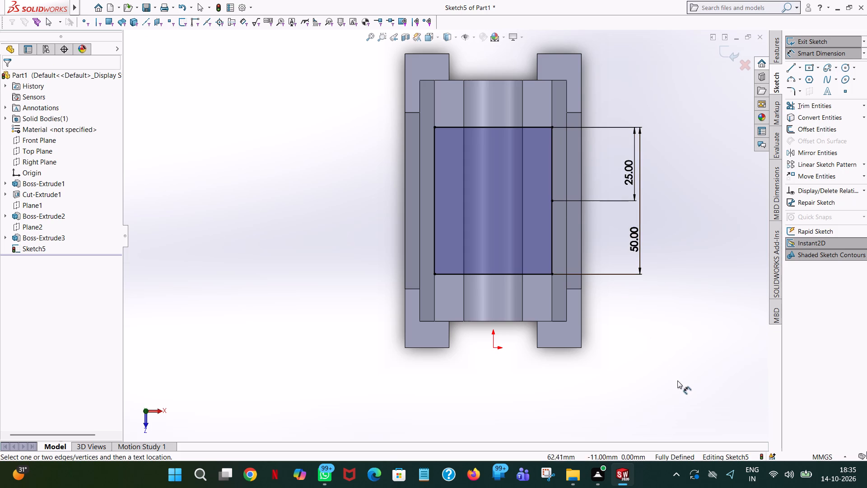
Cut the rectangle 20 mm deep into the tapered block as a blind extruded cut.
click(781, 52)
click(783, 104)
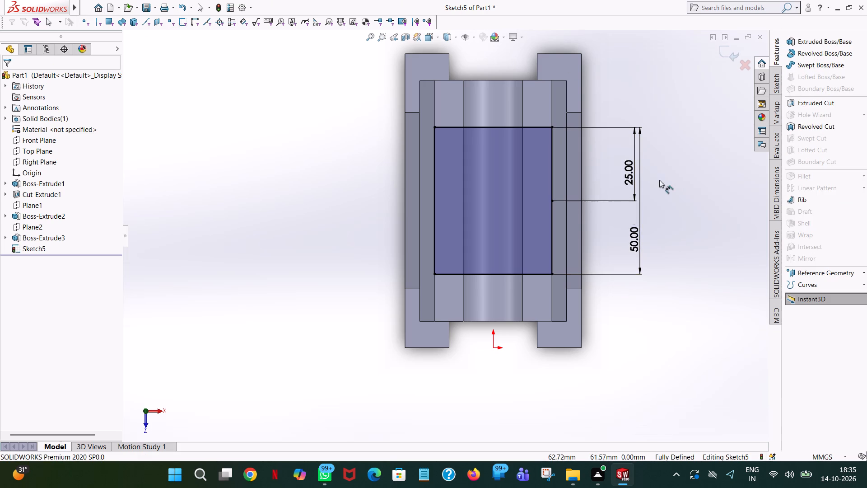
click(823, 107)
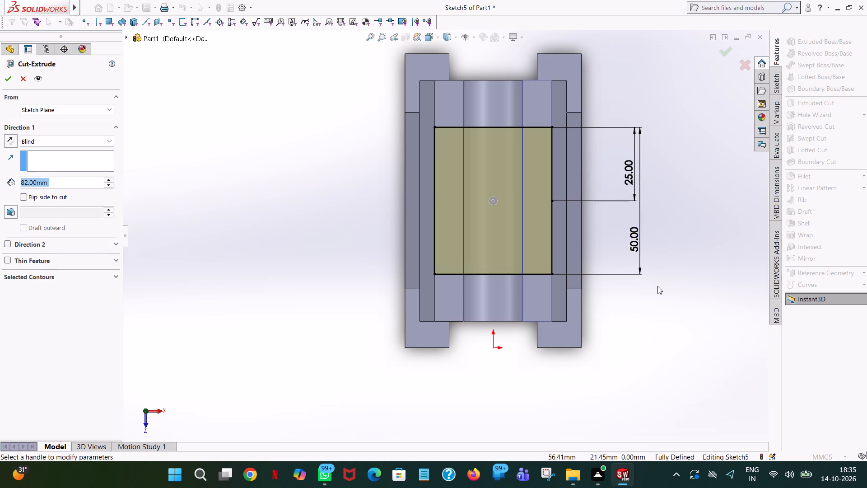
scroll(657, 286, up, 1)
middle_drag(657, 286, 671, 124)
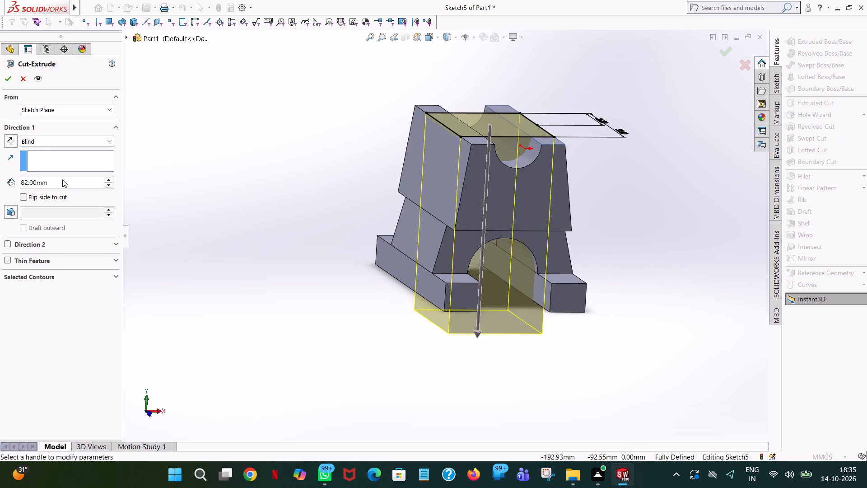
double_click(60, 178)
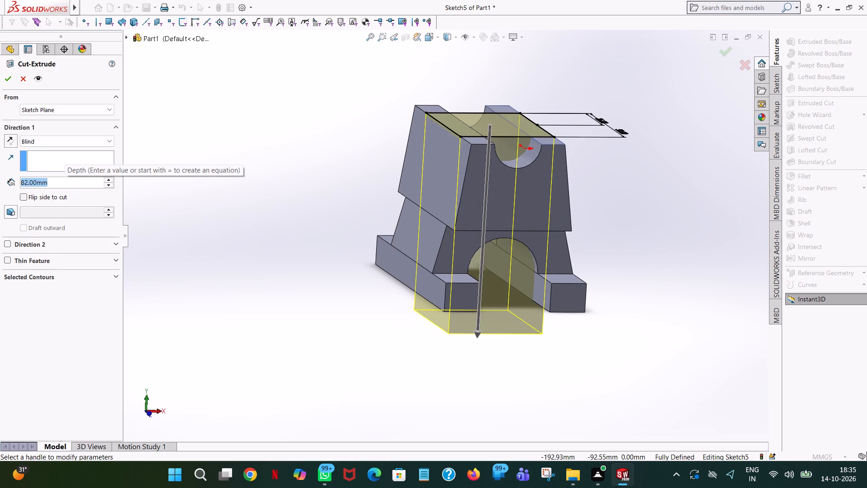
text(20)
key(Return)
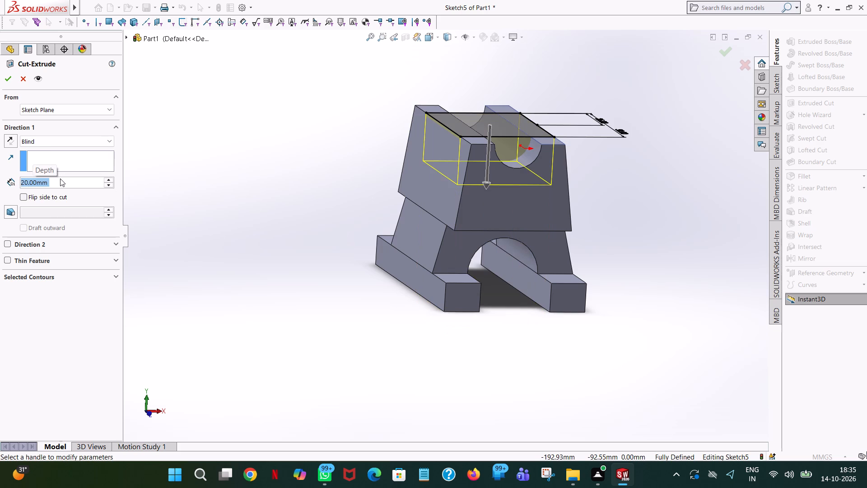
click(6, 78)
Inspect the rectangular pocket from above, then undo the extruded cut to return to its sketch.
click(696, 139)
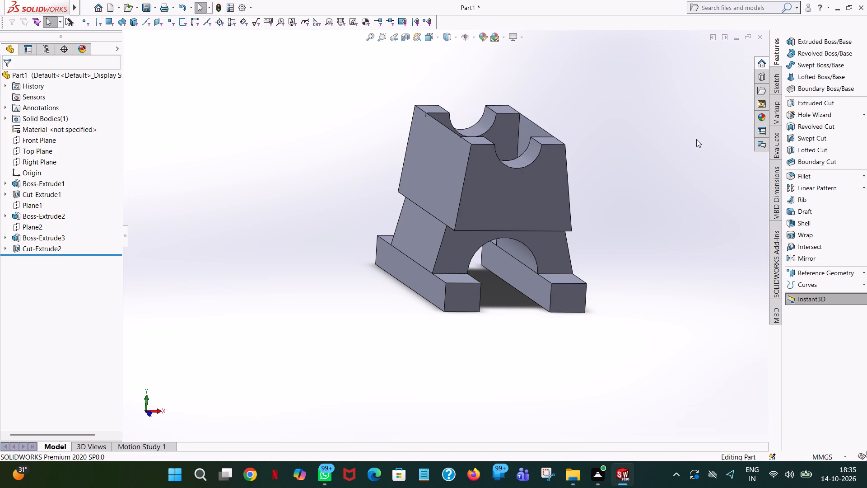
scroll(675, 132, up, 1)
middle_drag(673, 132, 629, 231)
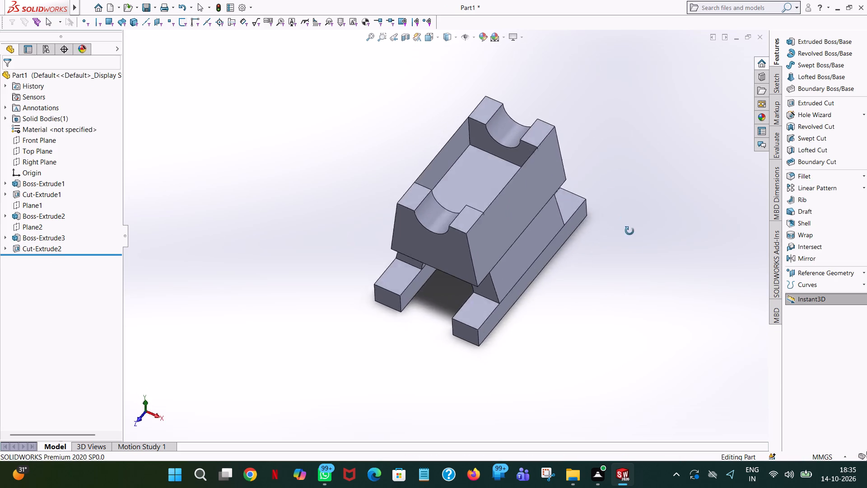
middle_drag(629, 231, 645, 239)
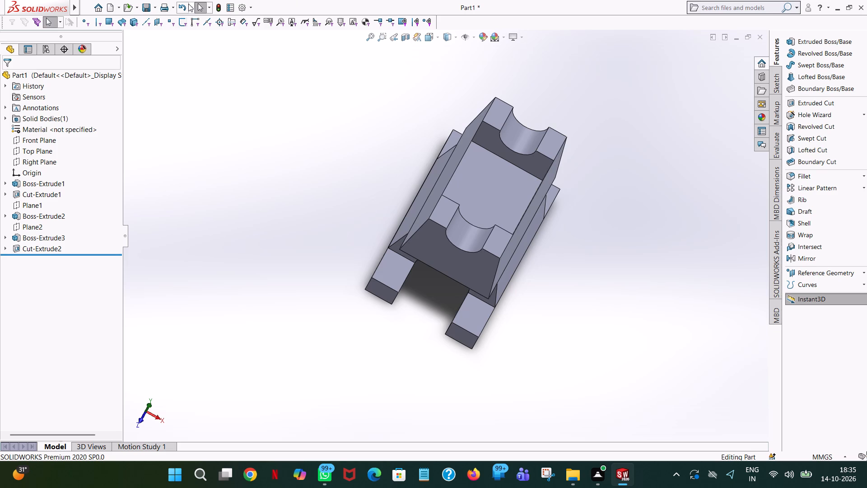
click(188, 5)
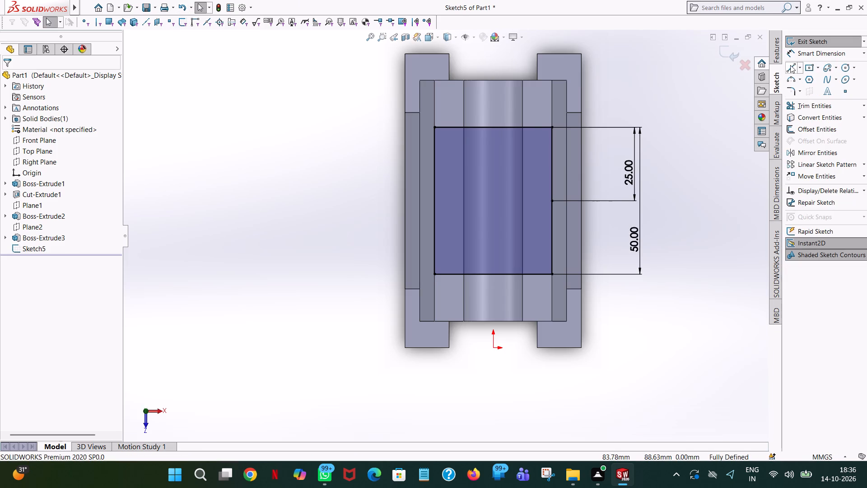
Trim away both collinear segments forming the rectangle's right side.
click(802, 105)
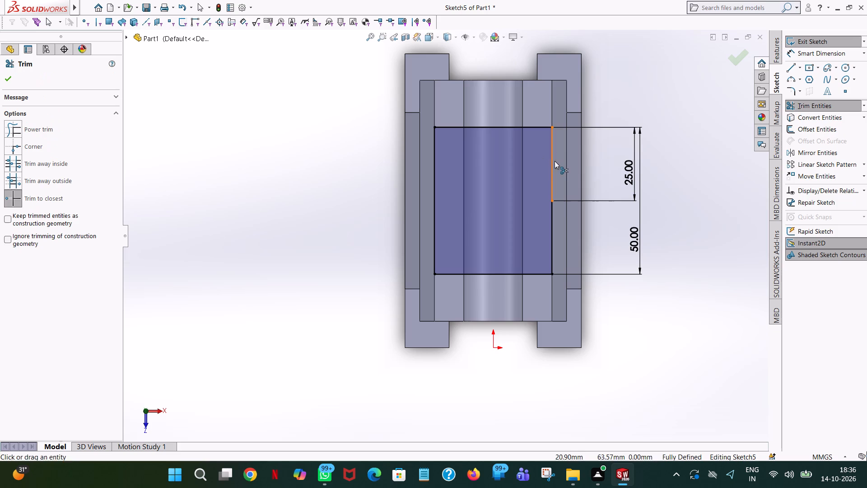
click(555, 161)
click(552, 241)
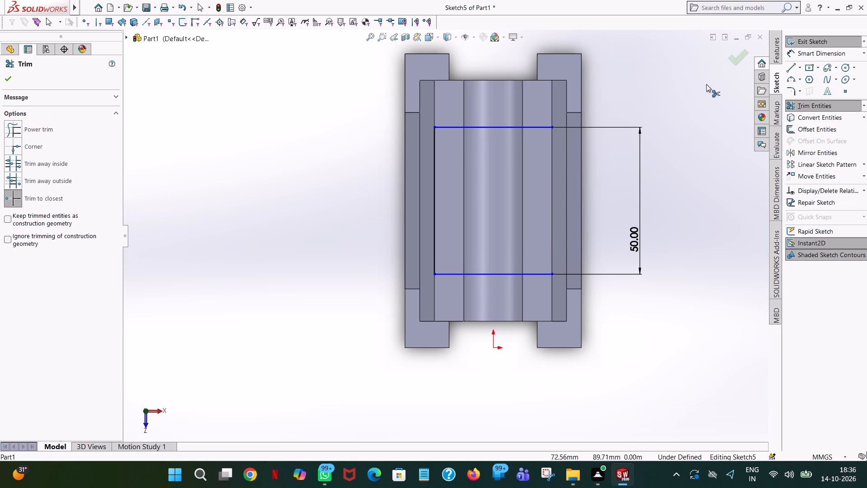
Close the profile's open right side with three connected lines: about 7 mm outward, 50 mm parallel to the block, and back to the lower endpoint.
click(789, 70)
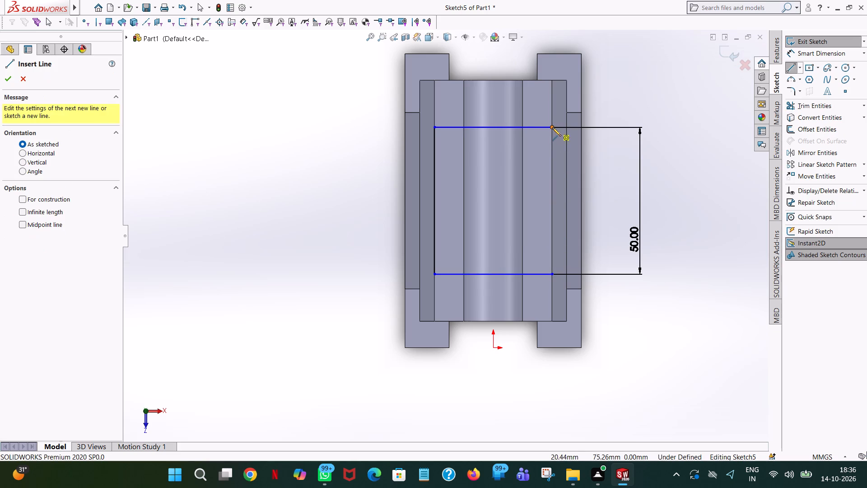
click(552, 128)
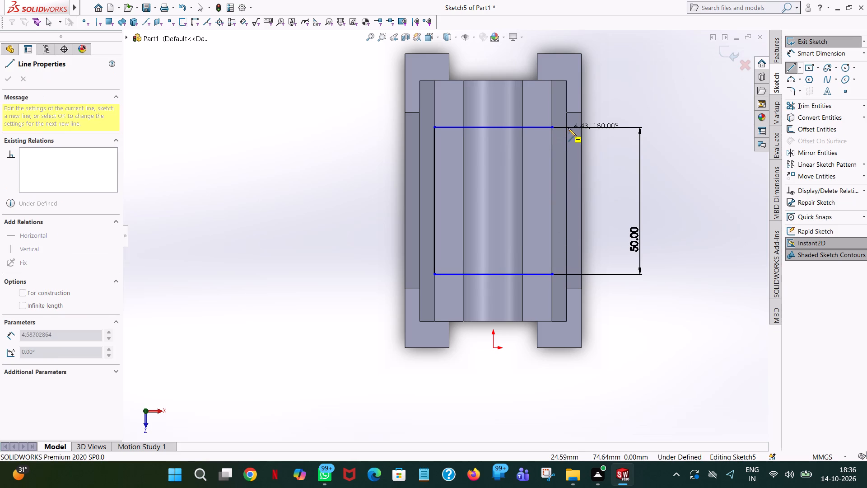
click(572, 128)
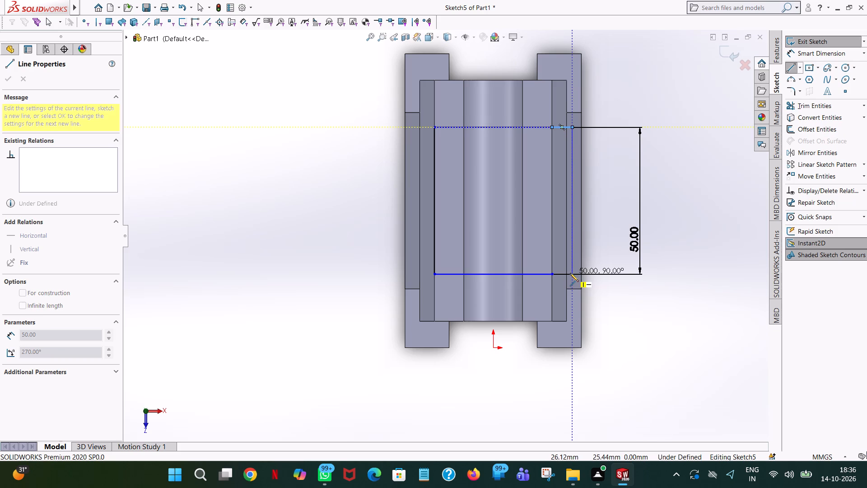
scroll(570, 273, down, 4)
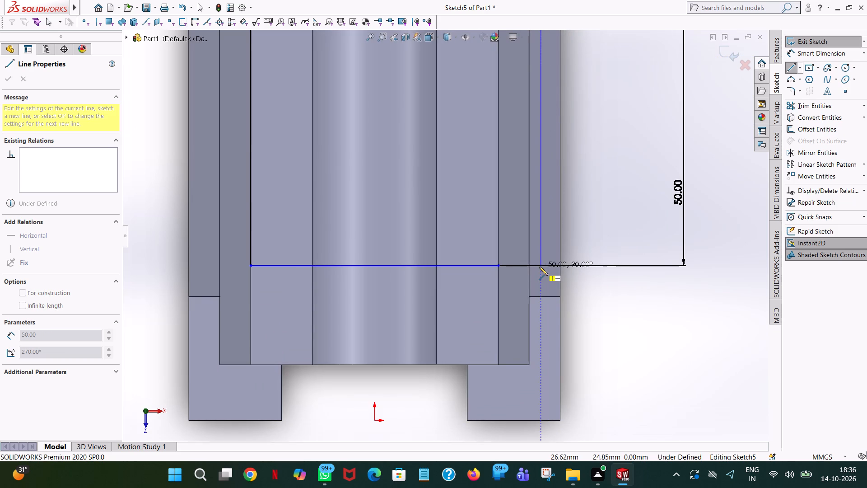
click(540, 266)
click(498, 266)
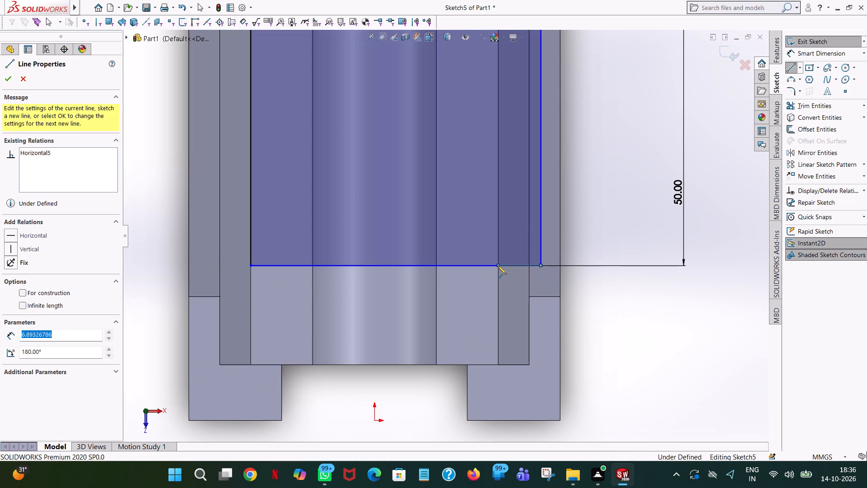
right_click(498, 266)
click(520, 275)
scroll(519, 219, up, 3)
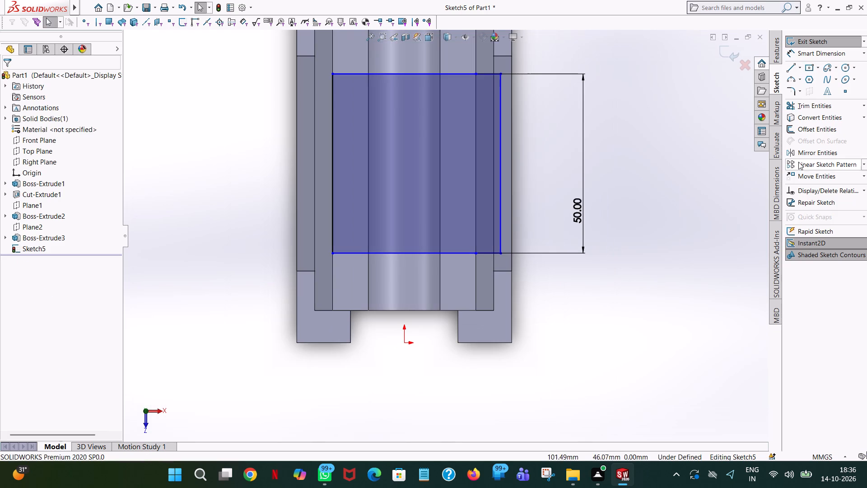
Trim away the rectangle's left side.
click(799, 103)
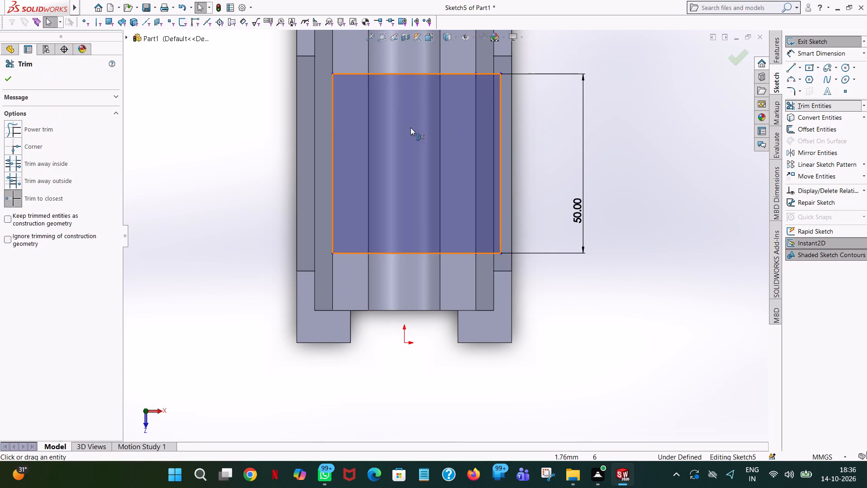
click(331, 130)
Close the profile's open left side with connected lines reaching about 9.5 mm outward, running 50 mm, and returning to the lower endpoint.
click(792, 66)
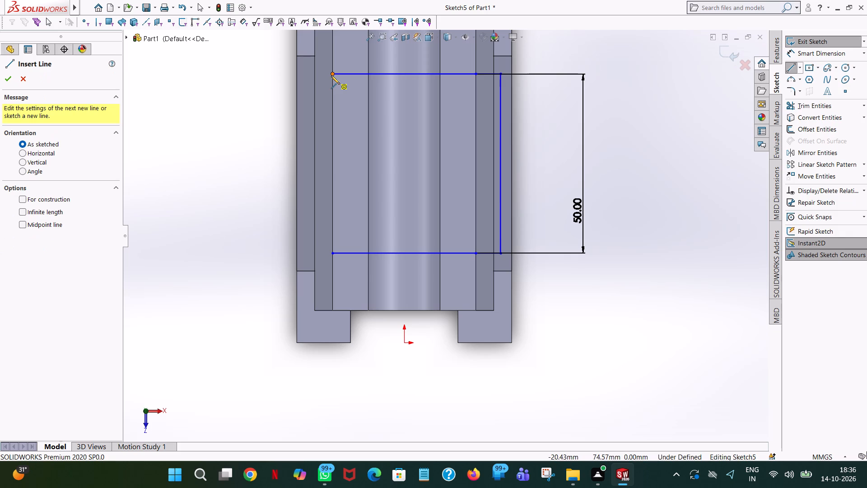
click(333, 75)
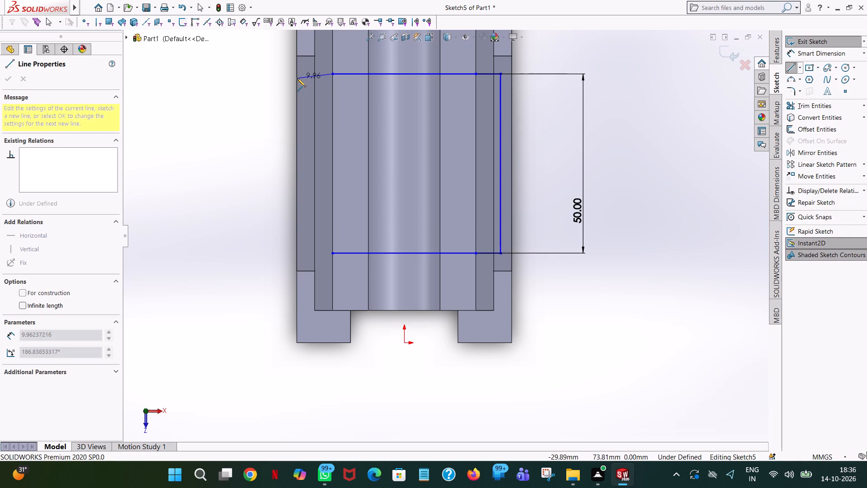
click(298, 76)
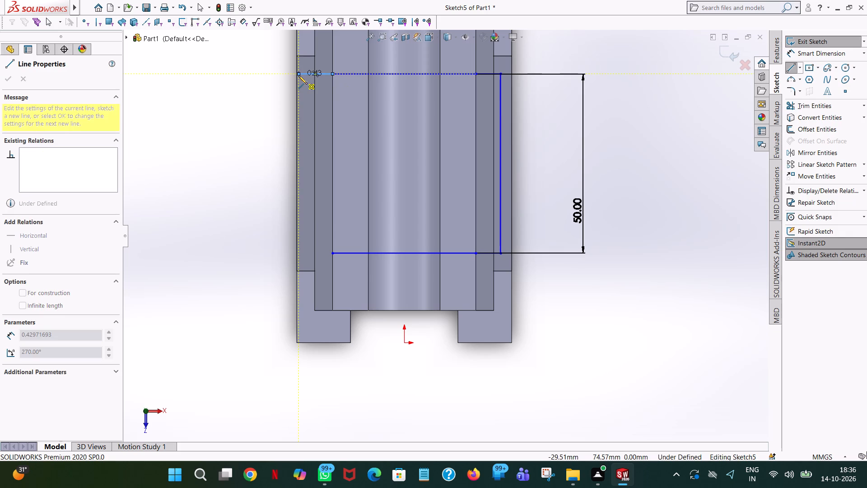
click(299, 254)
click(332, 254)
right_click(332, 254)
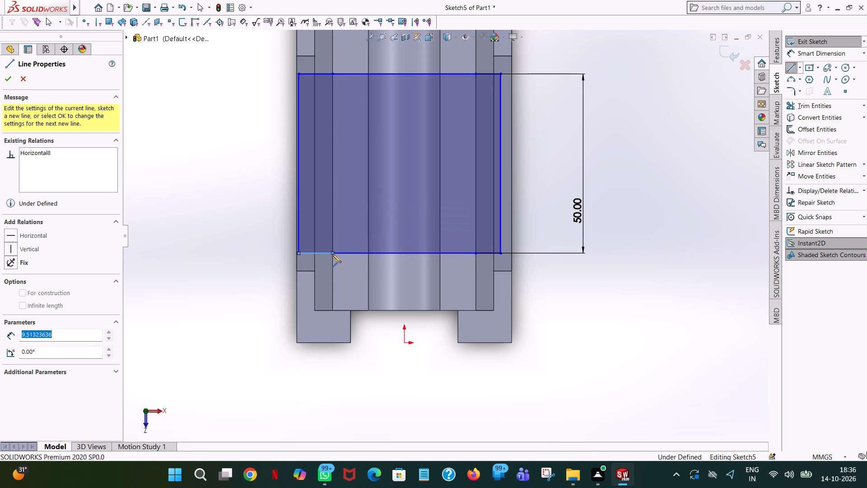
click(350, 260)
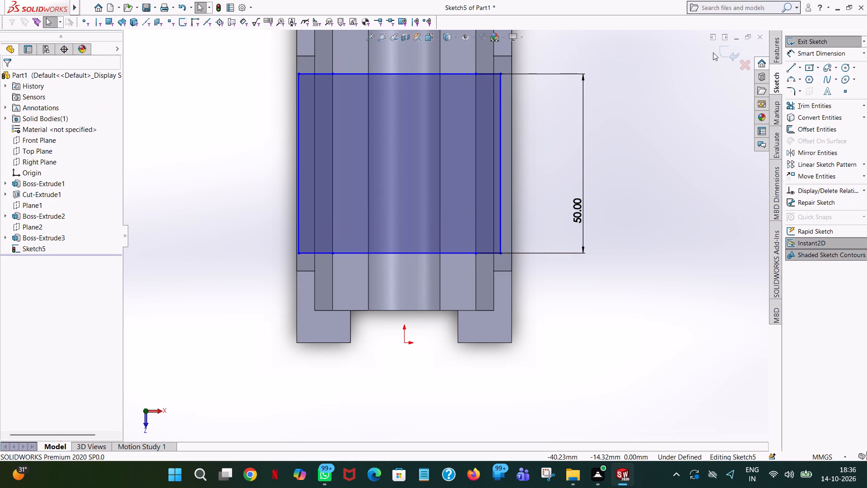
Cut the widened rectangle 20 mm deep across the full width of the tapered block as a blind extruded cut.
click(776, 39)
click(830, 101)
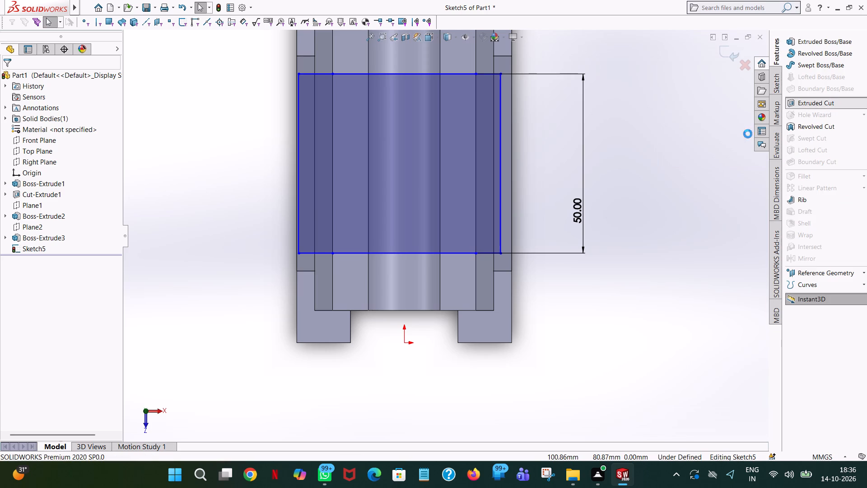
scroll(625, 275, up, 1)
middle_drag(623, 276, 604, 261)
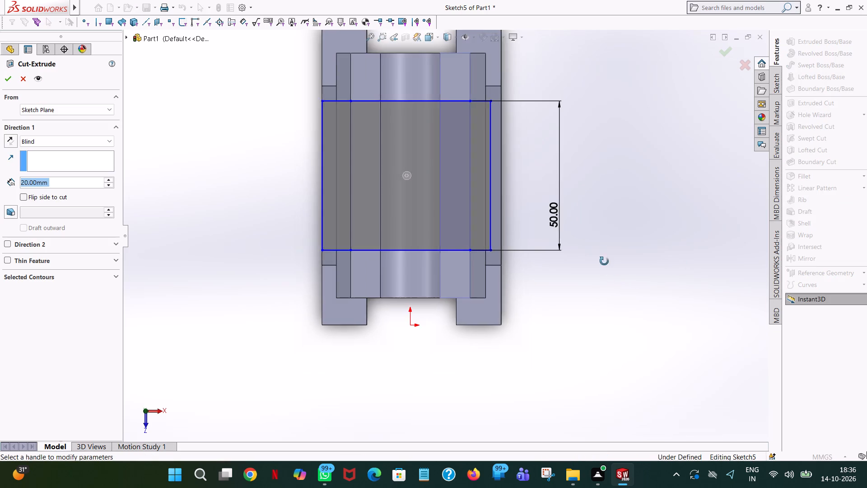
middle_drag(604, 261, 617, 145)
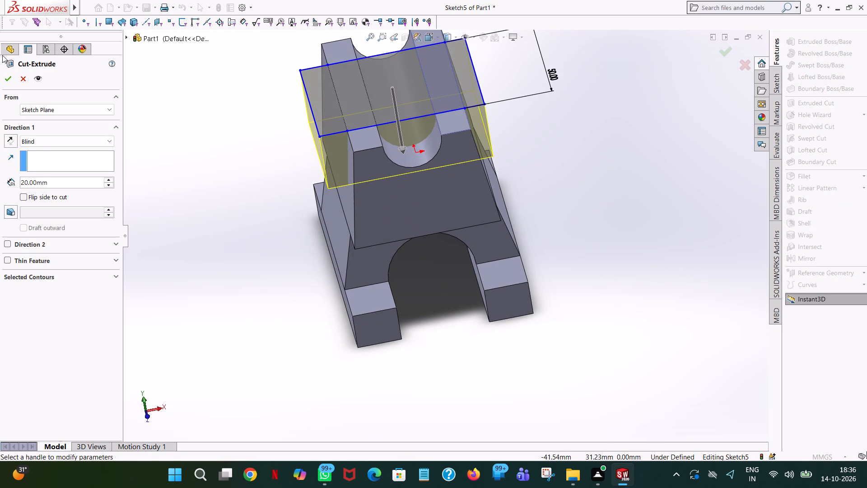
click(4, 76)
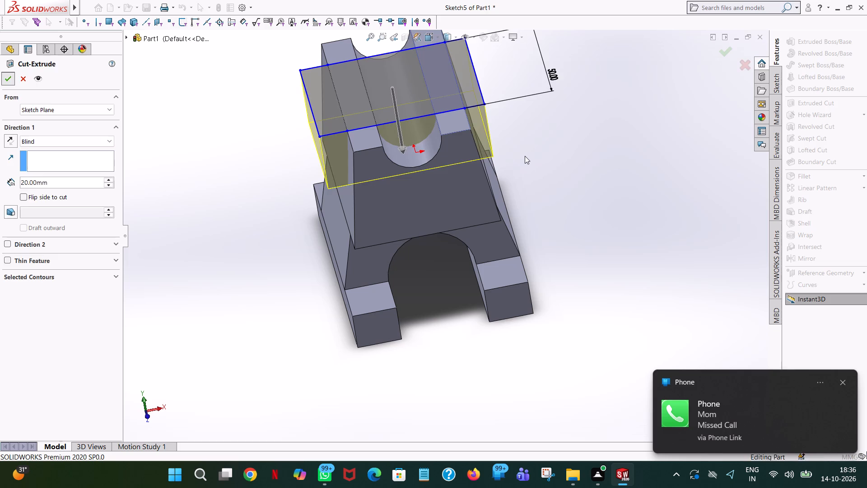
click(574, 155)
Examine the cut tapered block, the arched upright and the slotted base from several angles.
middle_drag(564, 152, 528, 167)
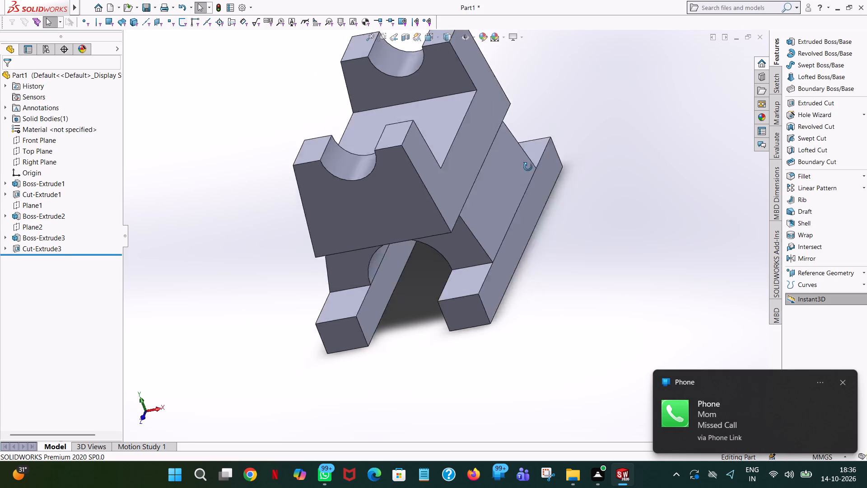
middle_drag(528, 167, 543, 199)
scroll(544, 197, up, 1)
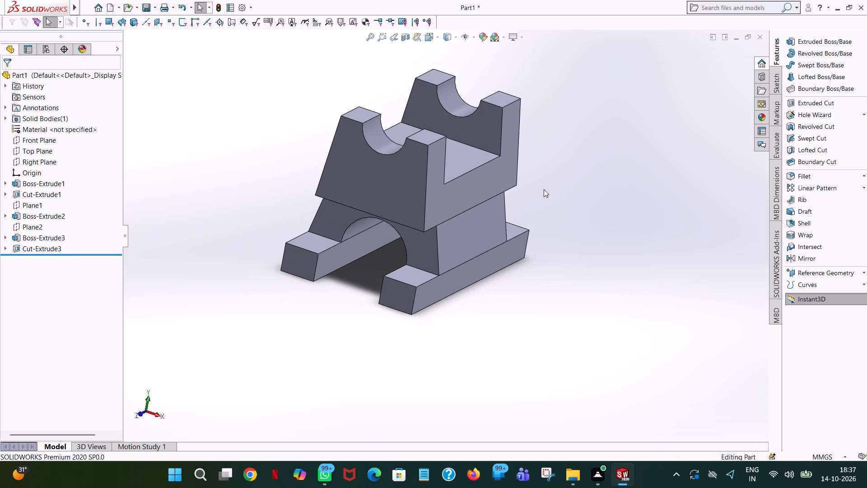
middle_drag(576, 186, 499, 209)
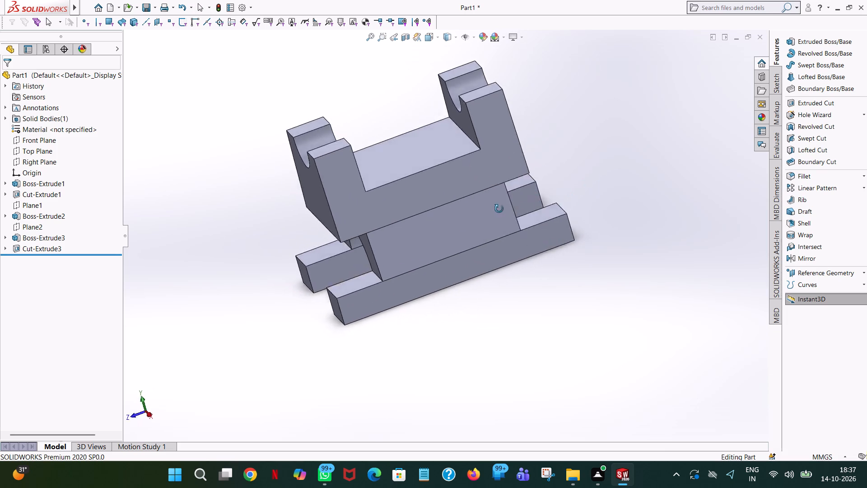
middle_drag(499, 209, 461, 225)
scroll(510, 213, down, 3)
middle_drag(539, 214, 556, 211)
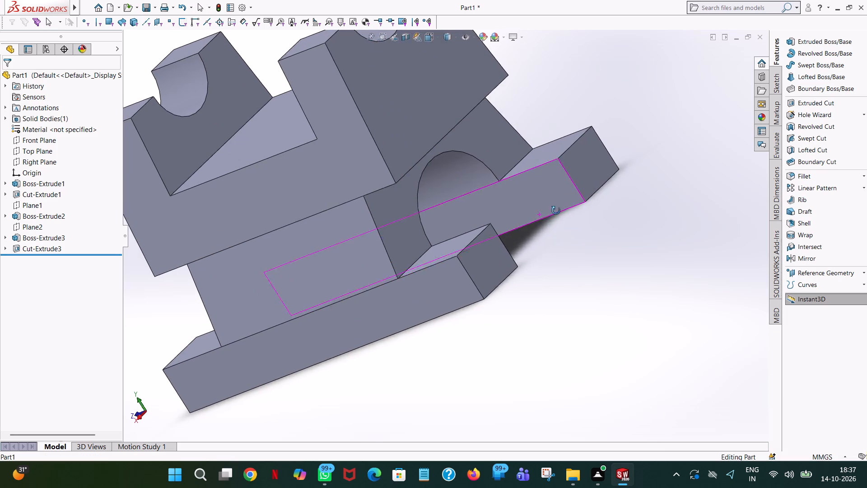
middle_drag(556, 211, 626, 179)
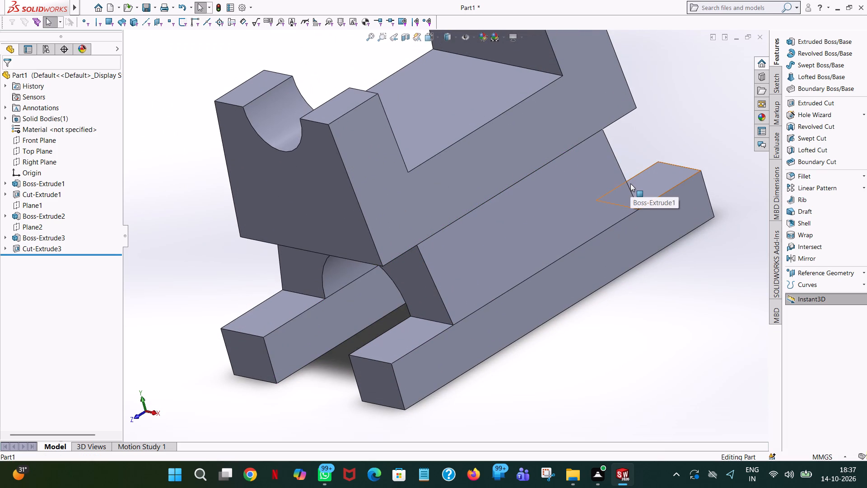
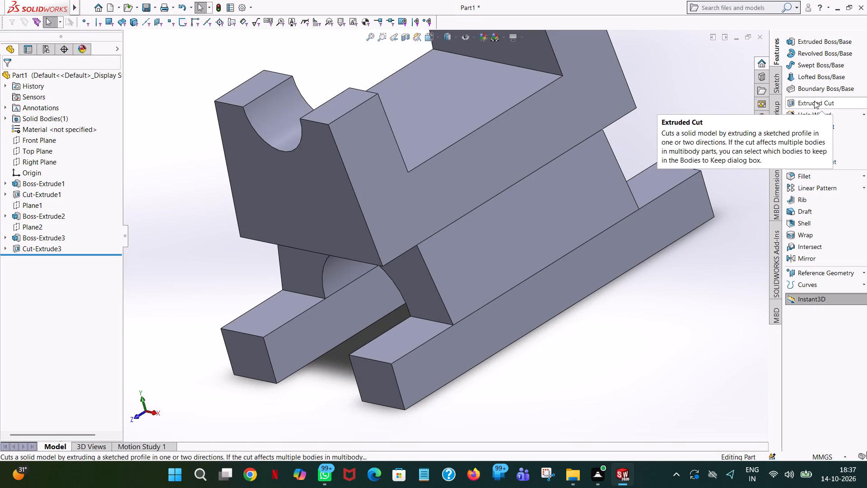
Start an extruded-cut sketch on the tapered block's sloped side face and view it normal to the sketch plane.
click(814, 101)
middle_drag(548, 242, 548, 242)
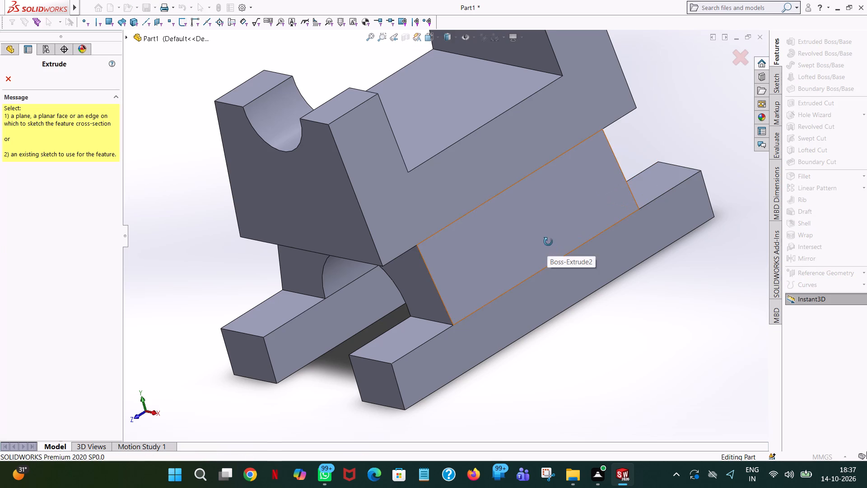
middle_drag(548, 242, 557, 176)
scroll(557, 176, down, 4)
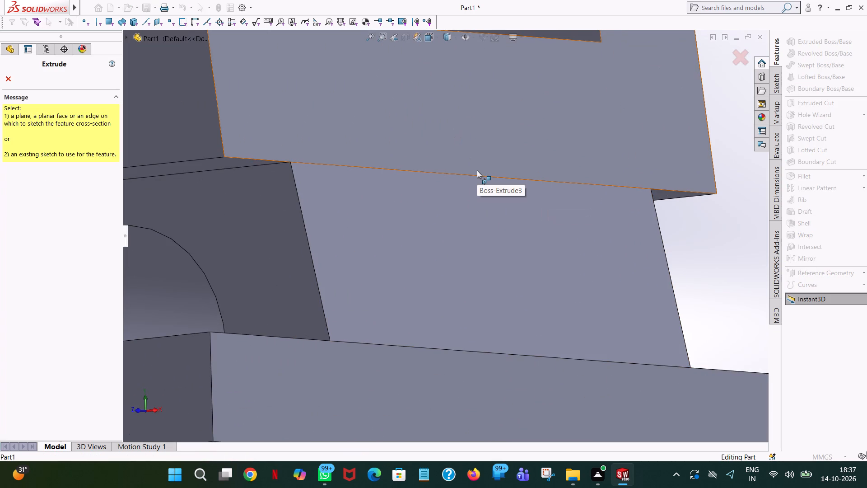
click(472, 146)
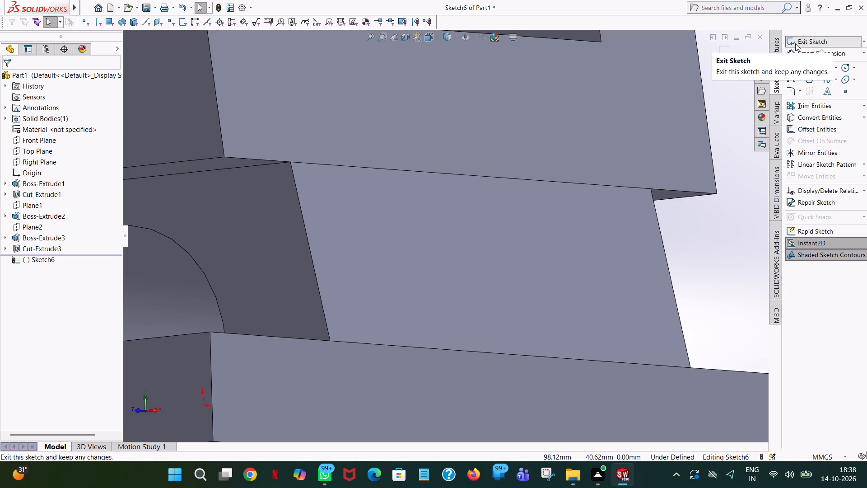
scroll(828, 51, up, 4)
scroll(430, 260, up, 4)
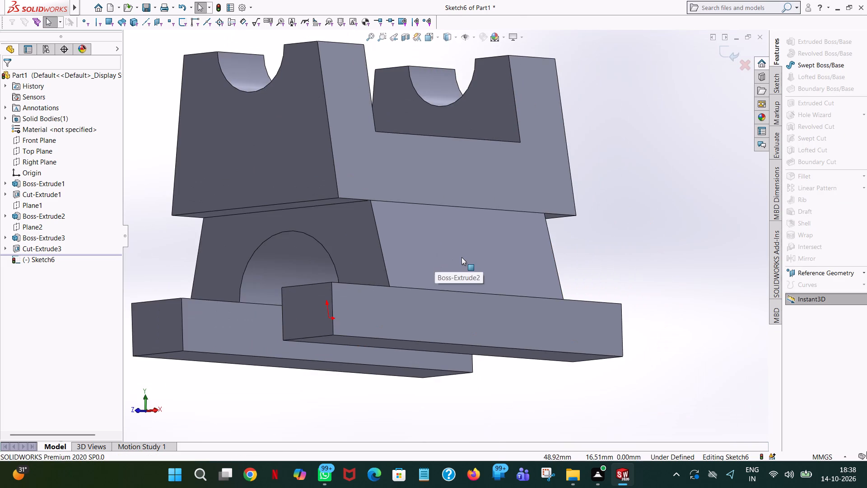
middle_drag(461, 257, 510, 262)
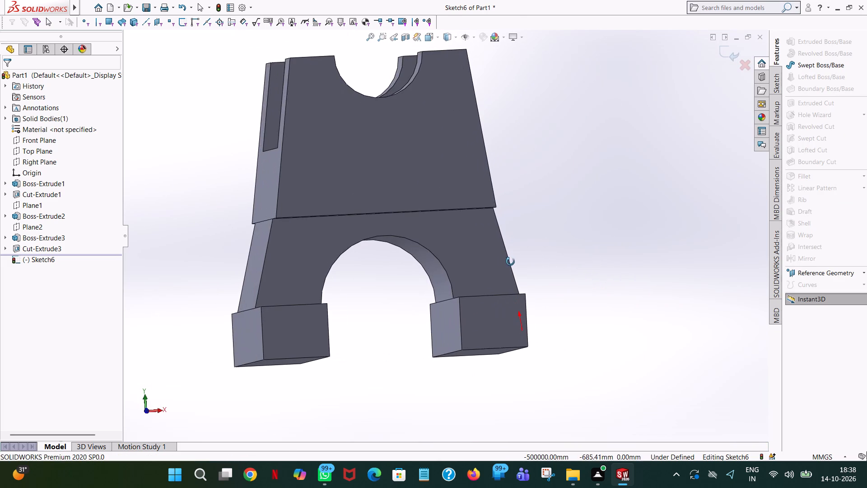
middle_drag(510, 262, 403, 275)
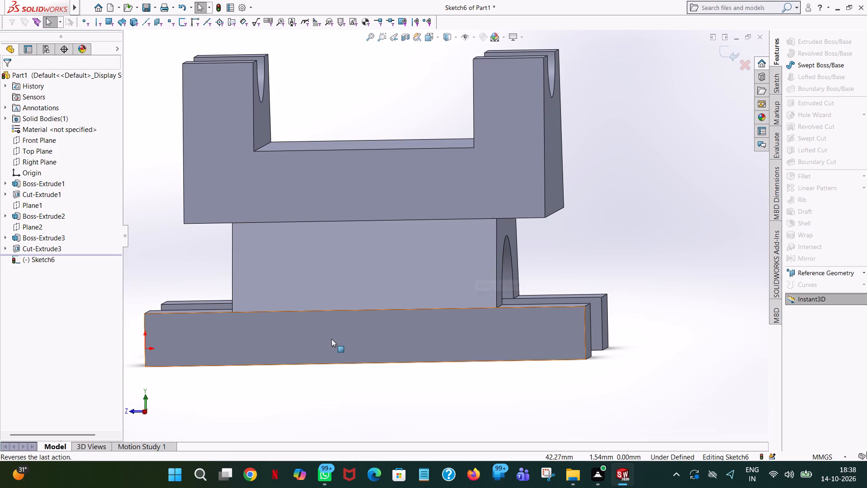
key(space)
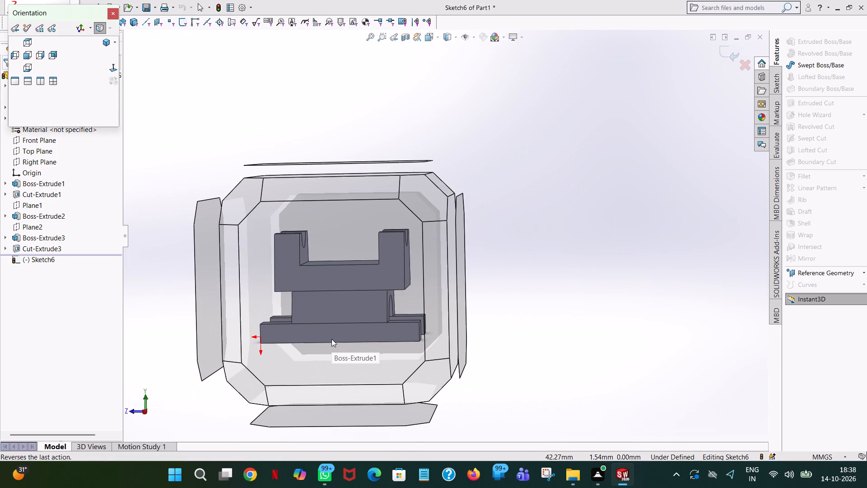
click(117, 68)
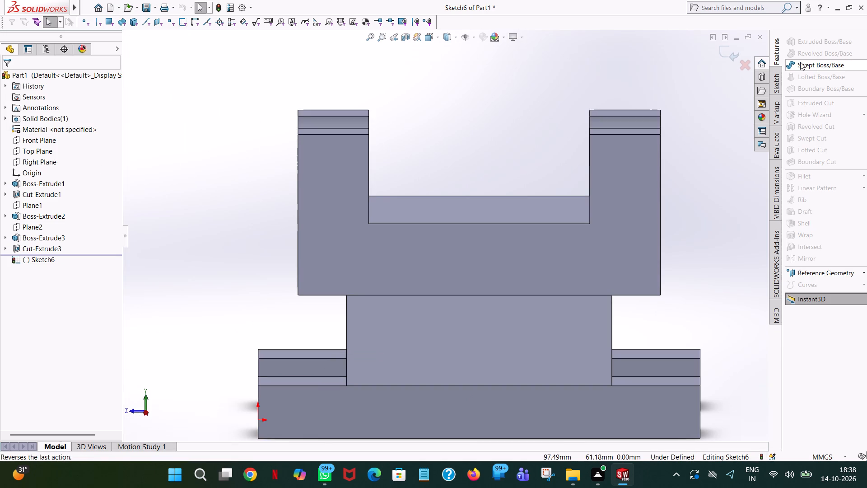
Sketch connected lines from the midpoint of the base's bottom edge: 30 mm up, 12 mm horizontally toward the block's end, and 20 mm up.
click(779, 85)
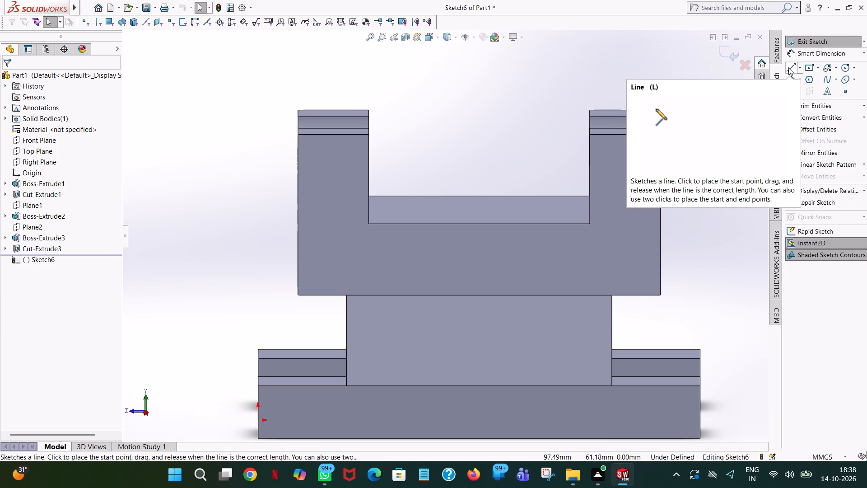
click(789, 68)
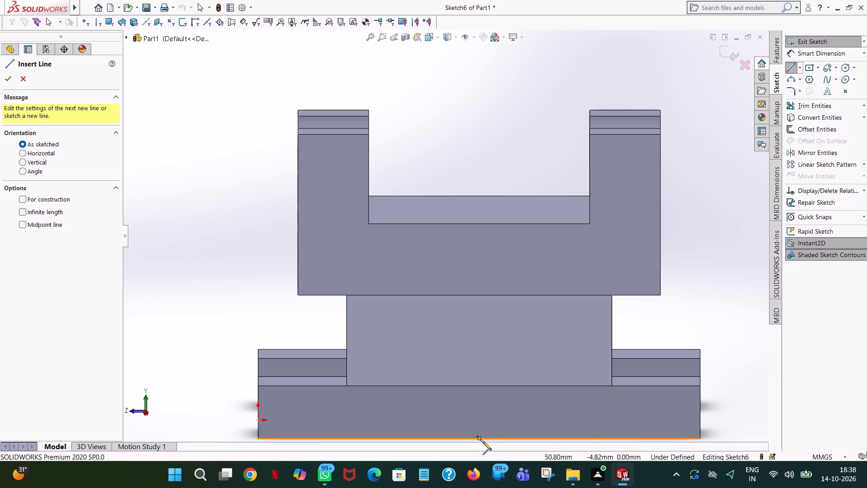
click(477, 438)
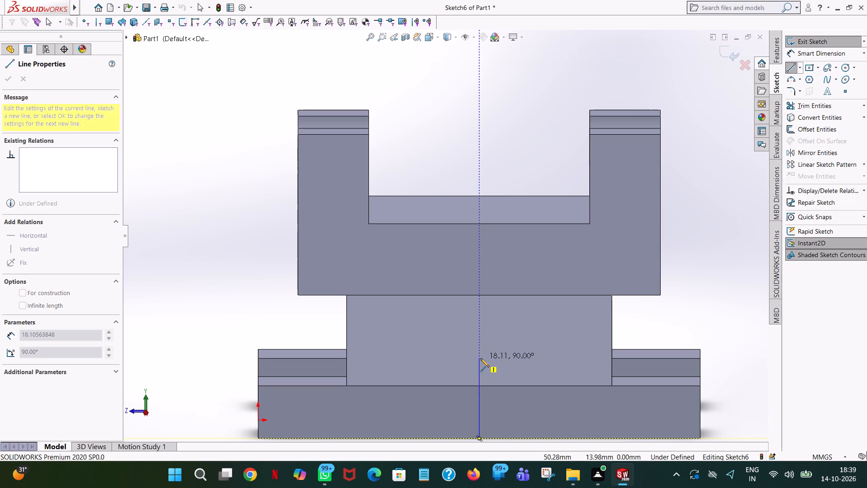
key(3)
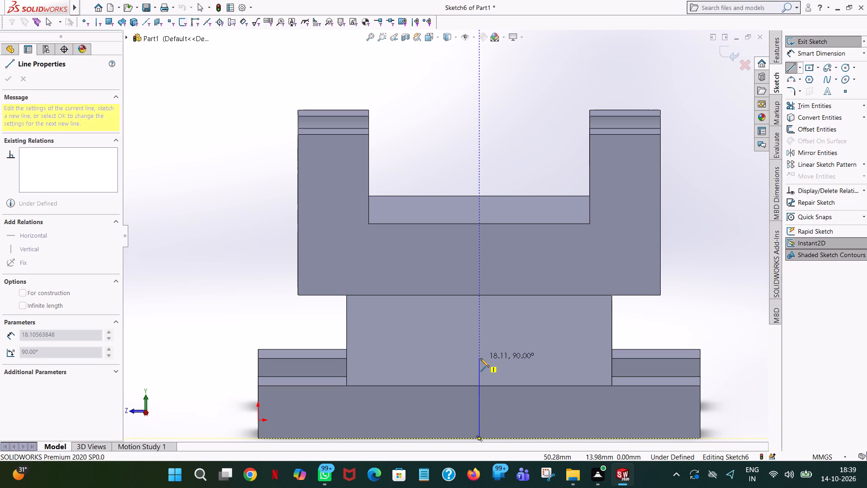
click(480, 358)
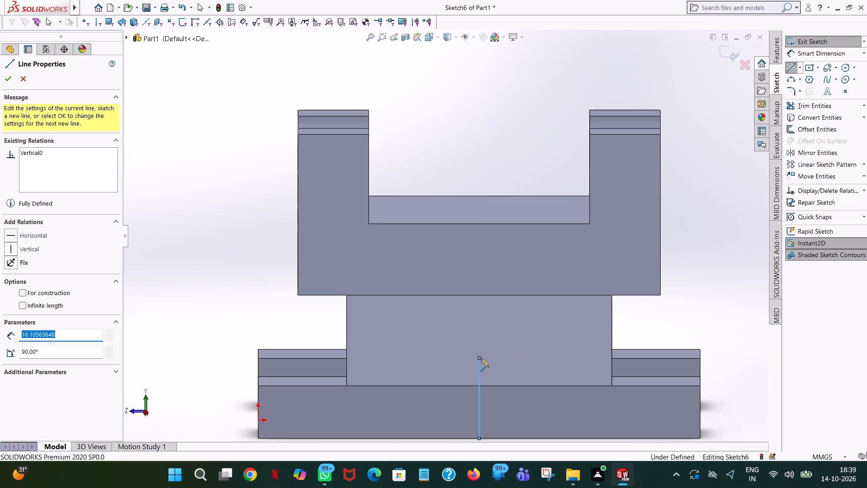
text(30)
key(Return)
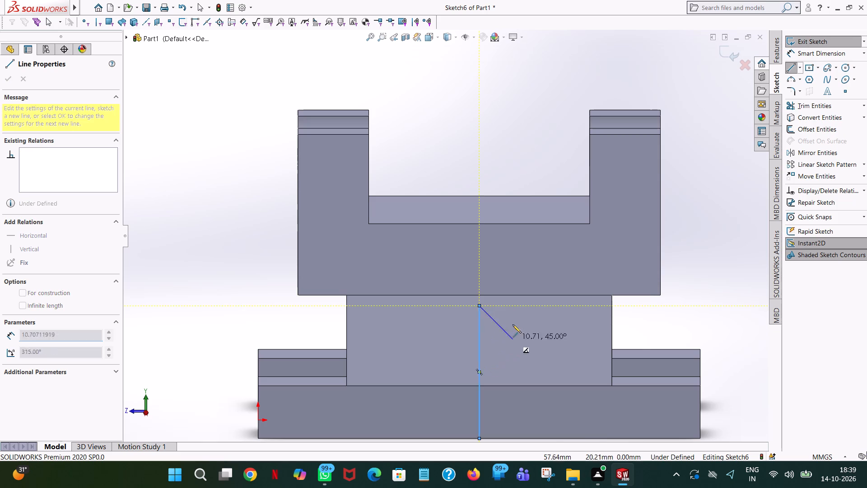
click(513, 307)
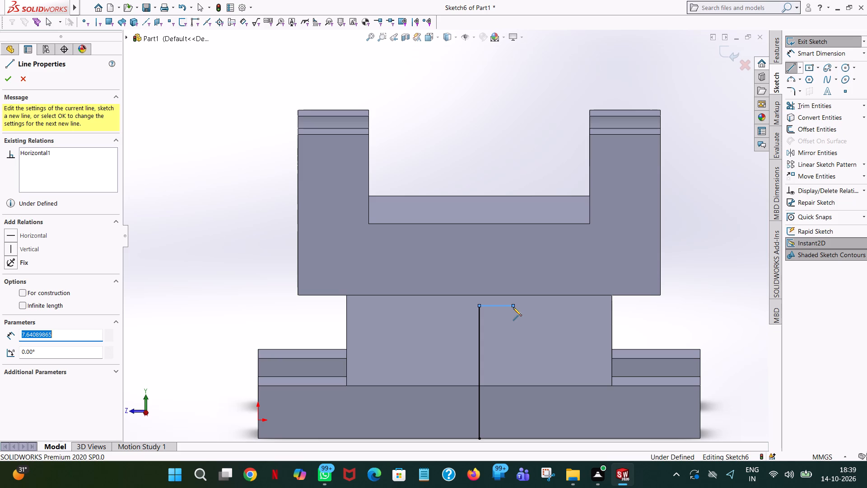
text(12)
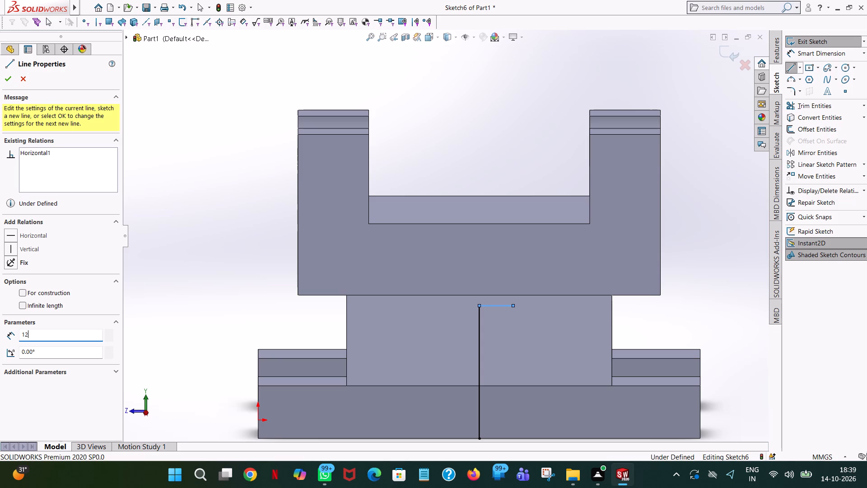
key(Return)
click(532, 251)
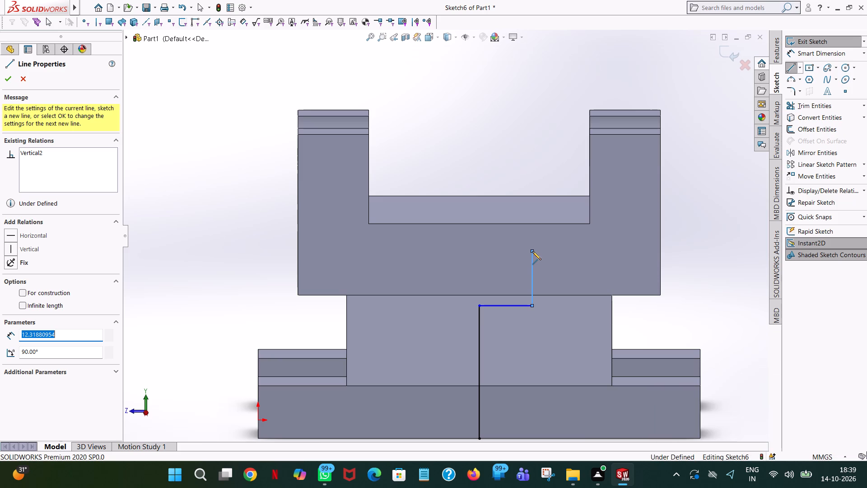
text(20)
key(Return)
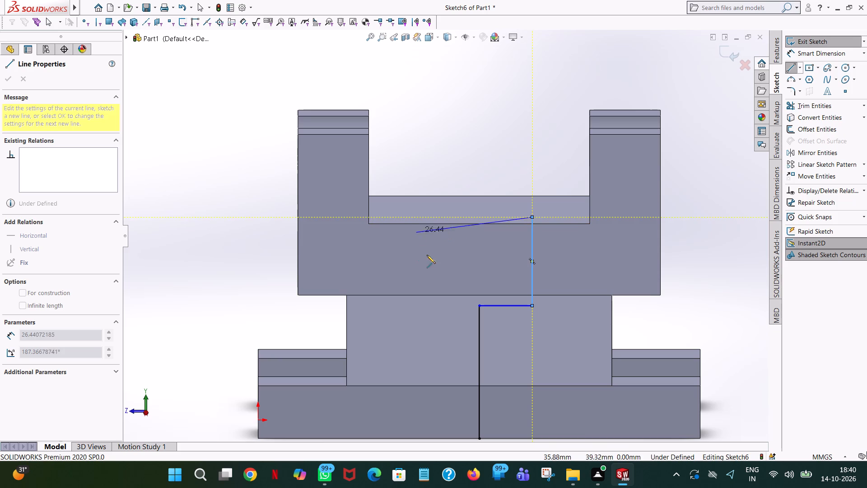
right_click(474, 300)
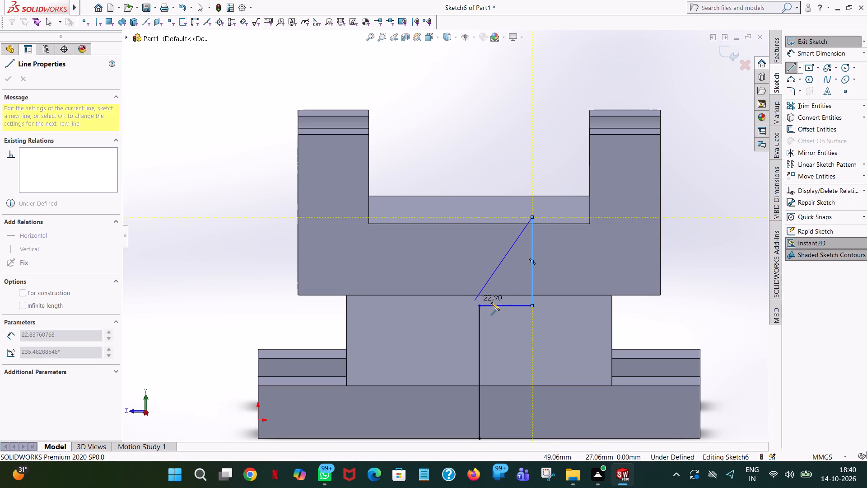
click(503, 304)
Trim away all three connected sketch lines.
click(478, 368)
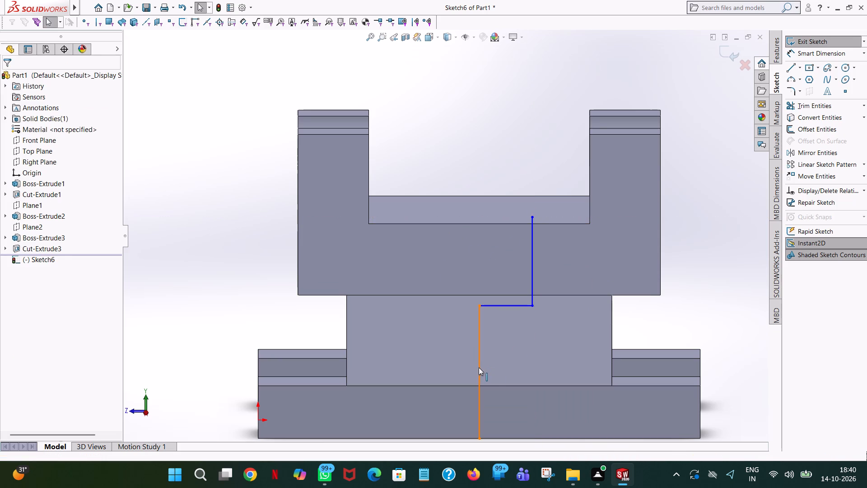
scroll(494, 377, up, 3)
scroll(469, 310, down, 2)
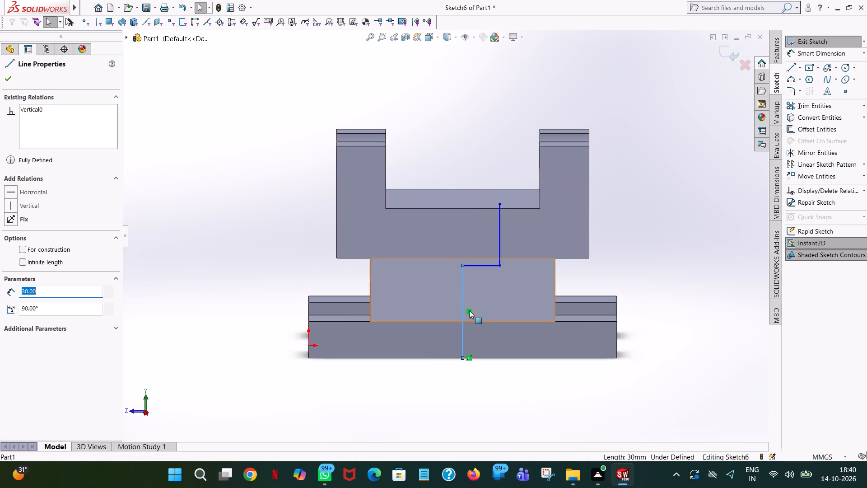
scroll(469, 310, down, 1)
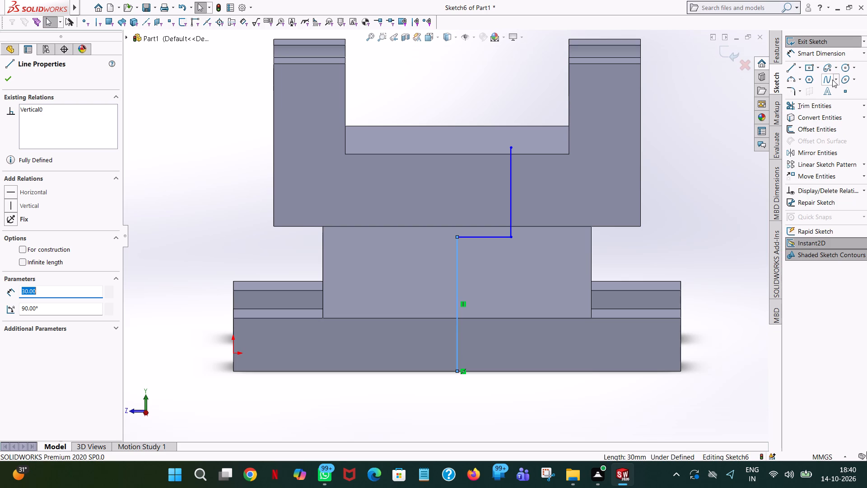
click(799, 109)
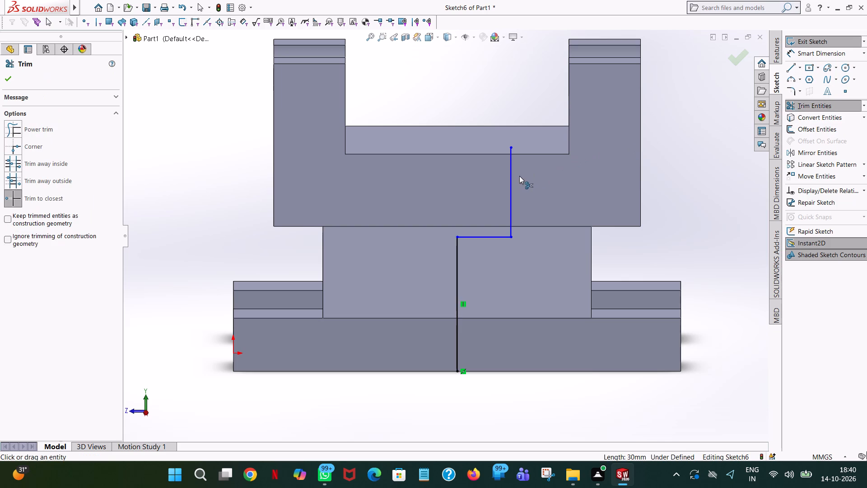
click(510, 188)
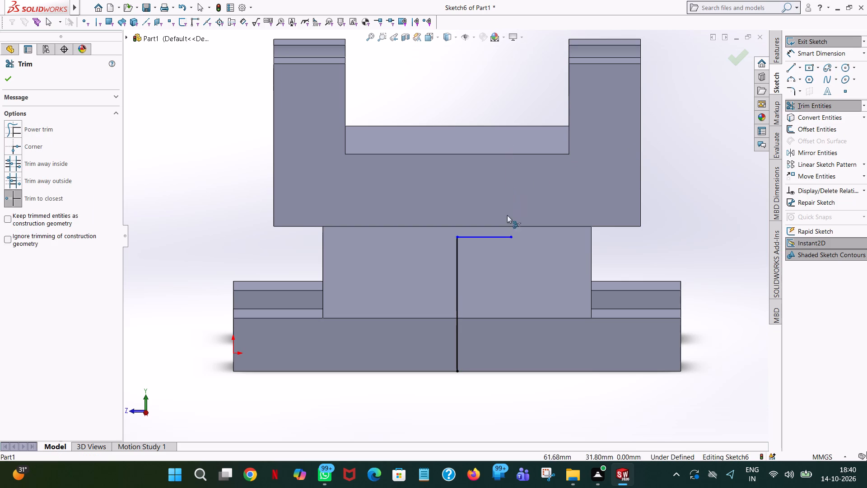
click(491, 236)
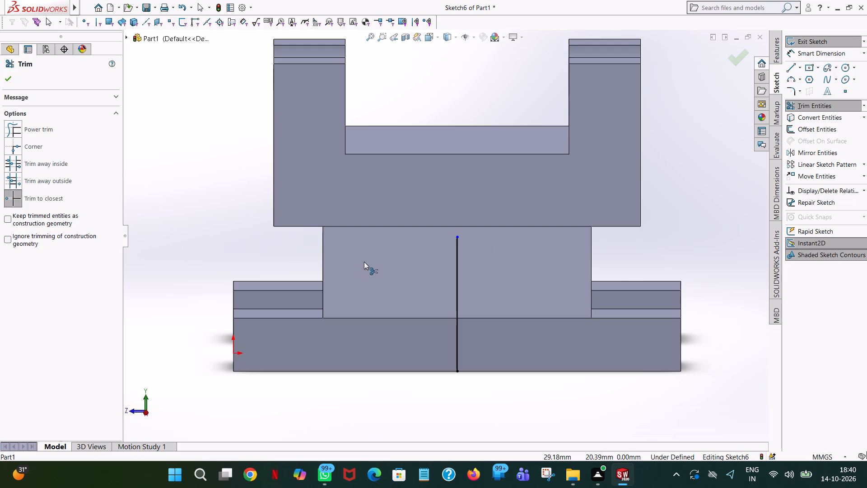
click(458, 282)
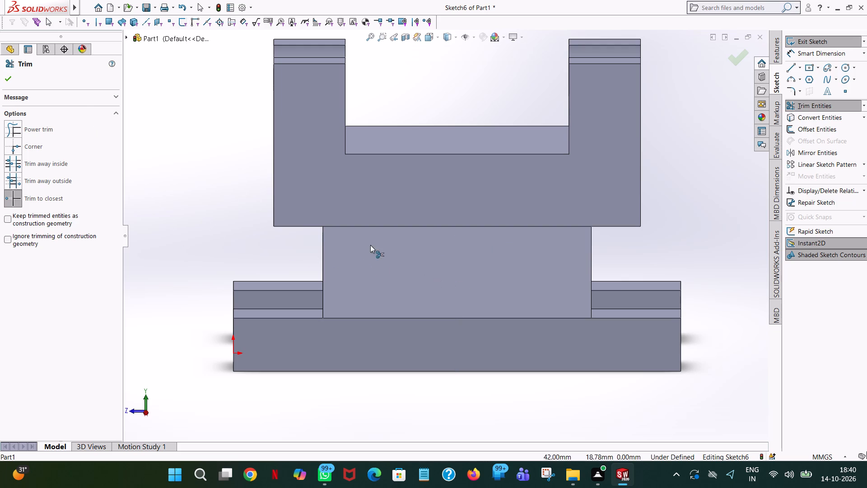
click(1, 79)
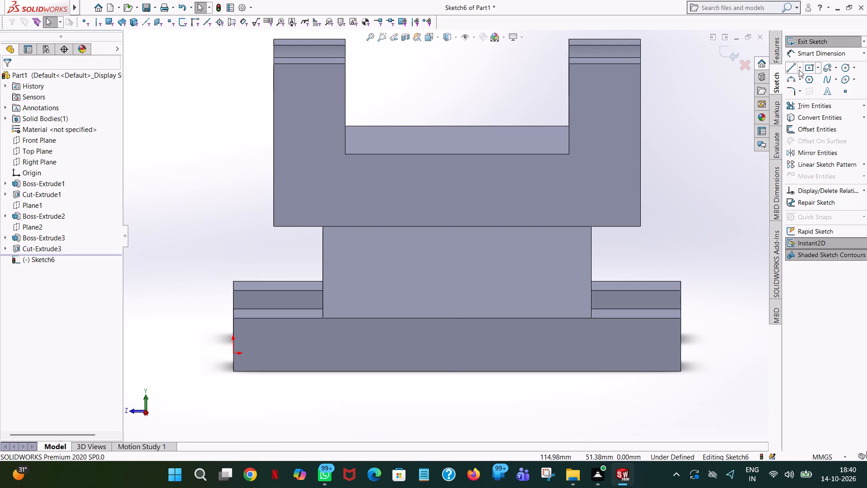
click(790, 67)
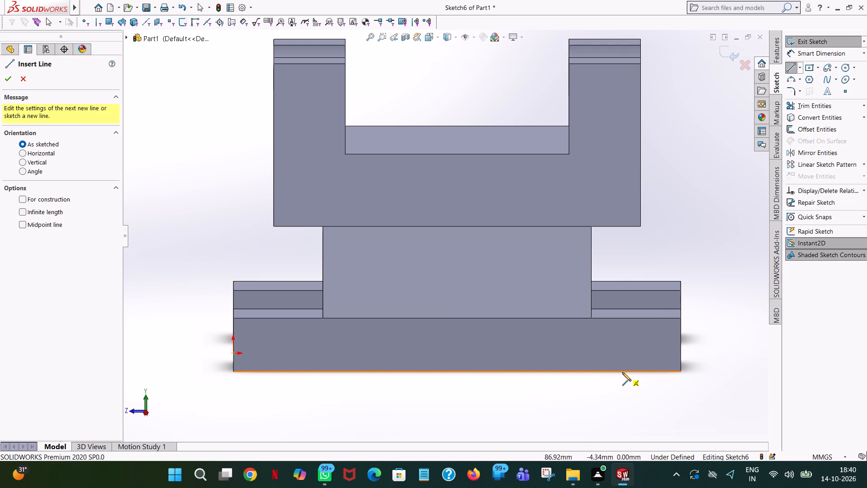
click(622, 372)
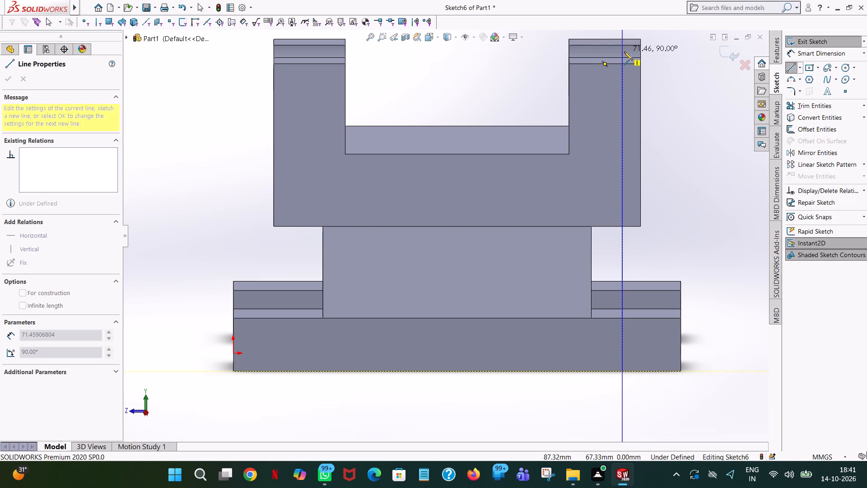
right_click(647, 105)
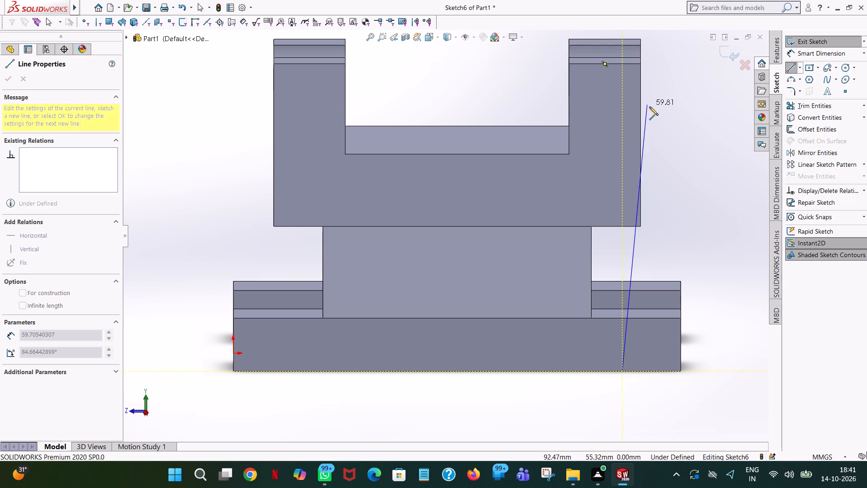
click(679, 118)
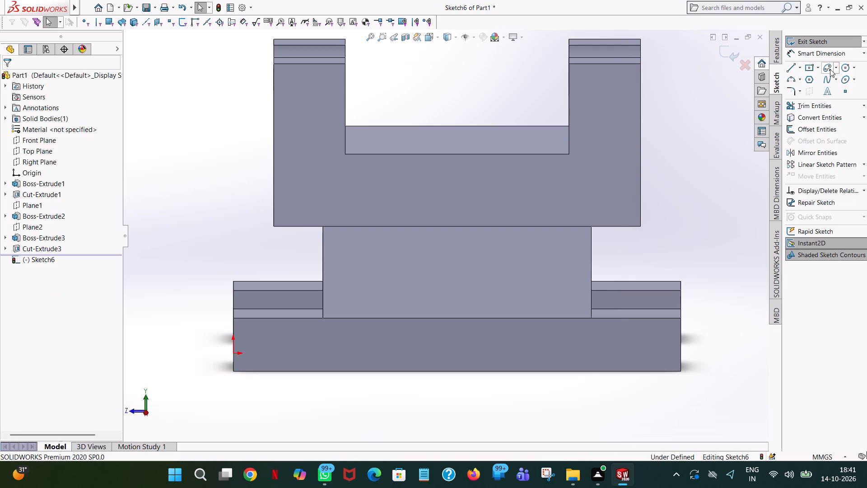
Sketch a center rectangle about 19.3 by 14.4 mm centred on the midpoint of the edge where the upright meets the tapered block.
click(811, 68)
click(458, 227)
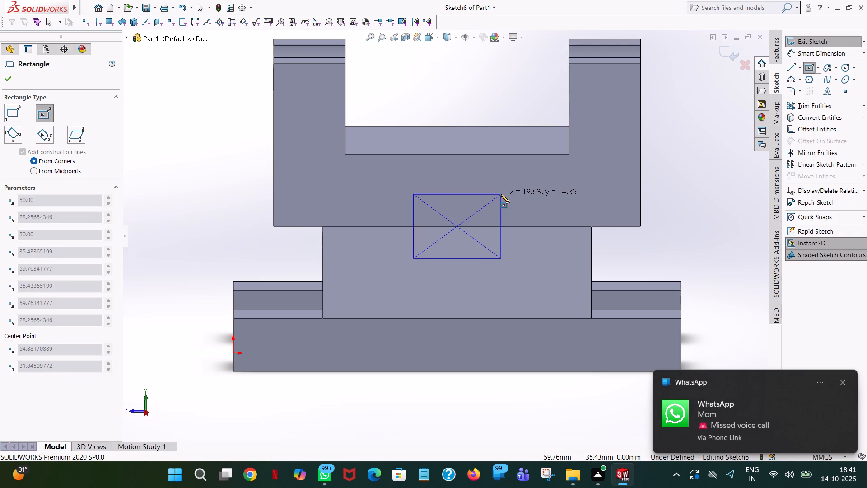
click(500, 194)
right_click(500, 194)
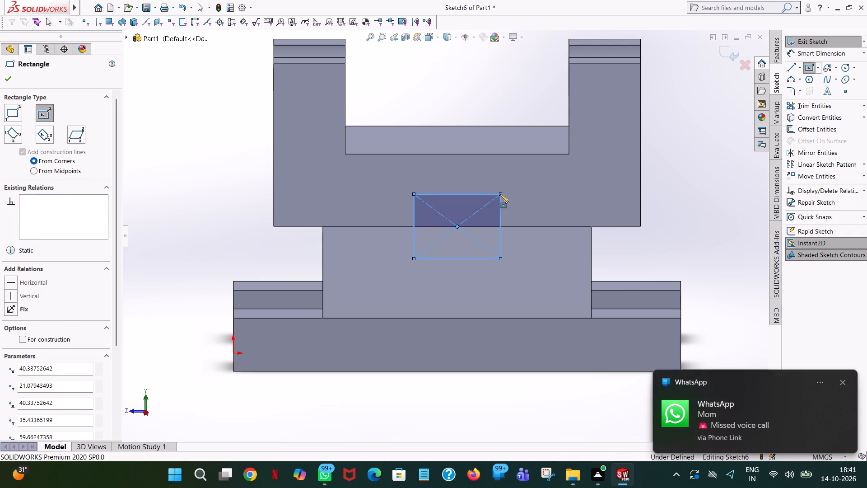
Extrude-cut the center rectangle blind to a depth of 28 mm into the block from the sloped side face.
click(531, 201)
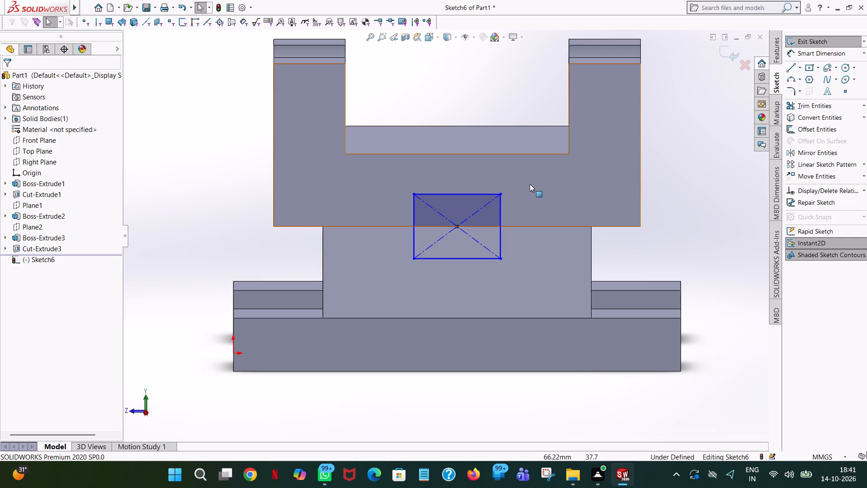
click(688, 247)
middle_drag(688, 247, 696, 246)
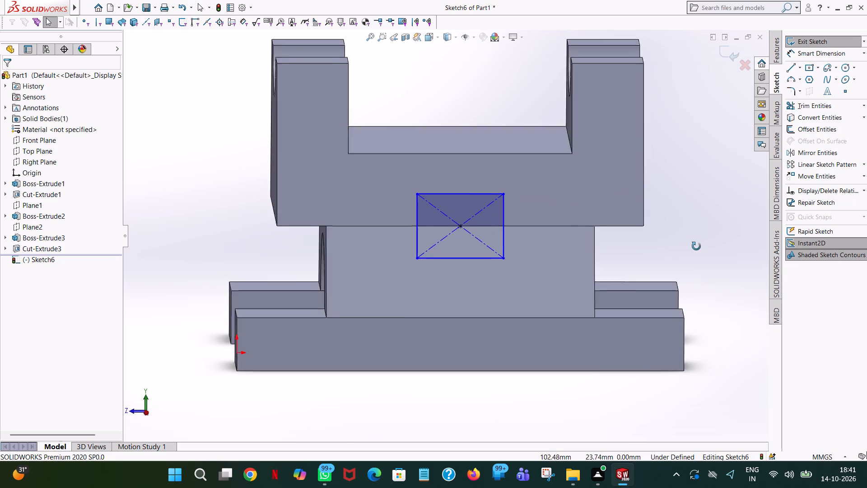
middle_drag(696, 246, 775, 249)
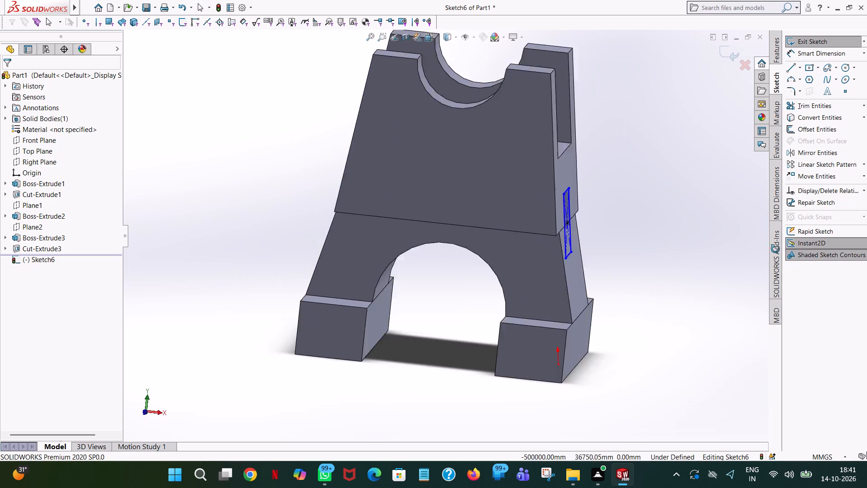
middle_drag(775, 249, 753, 241)
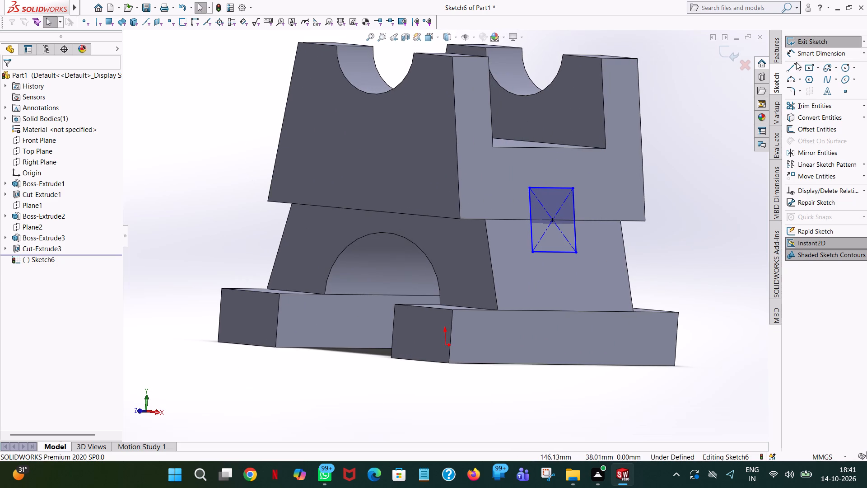
click(782, 48)
click(776, 53)
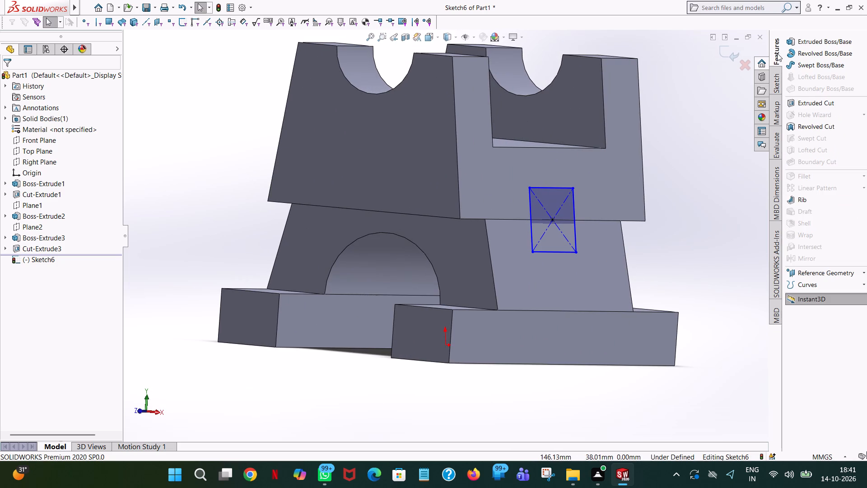
click(804, 104)
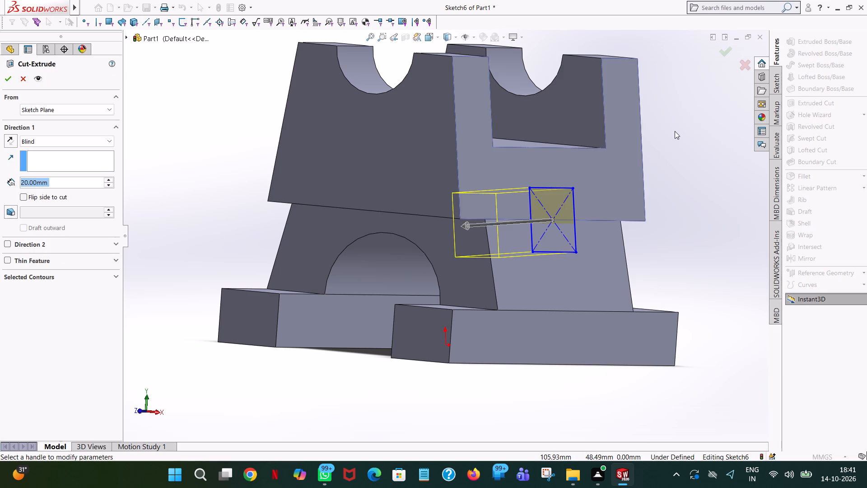
middle_drag(688, 142, 720, 157)
scroll(718, 160, up, 1)
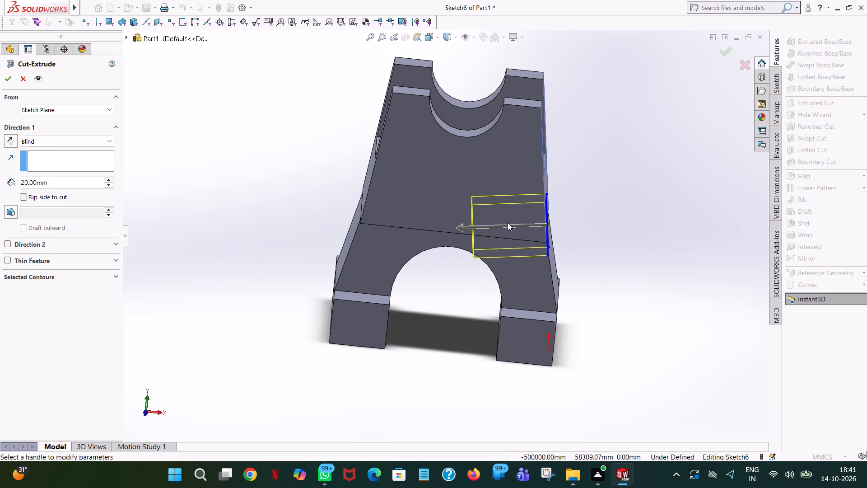
drag(463, 228, 321, 211)
middle_drag(306, 184, 364, 159)
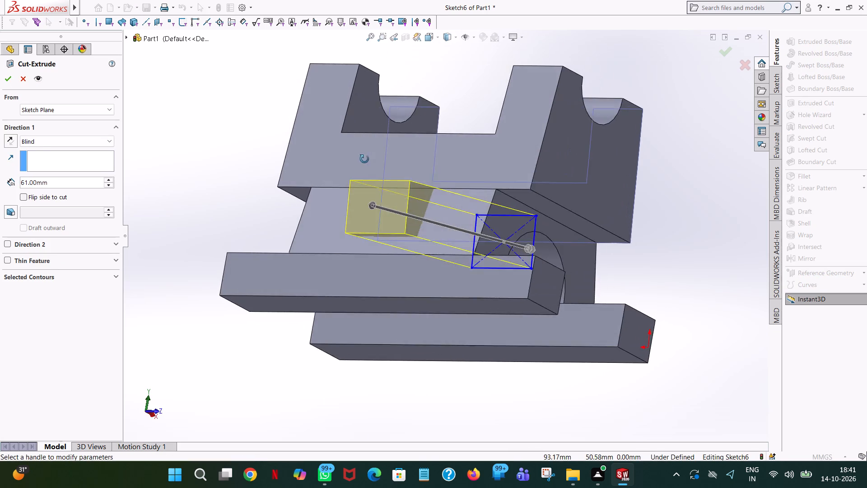
middle_drag(364, 159, 282, 178)
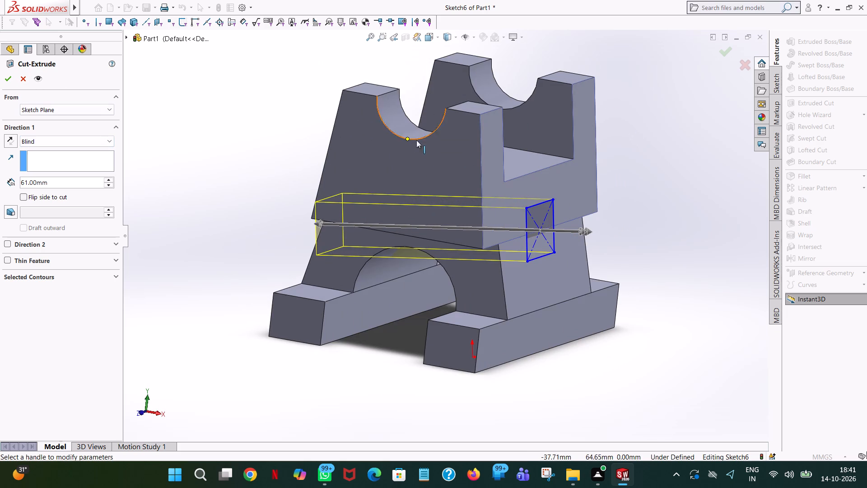
drag(317, 226, 481, 231)
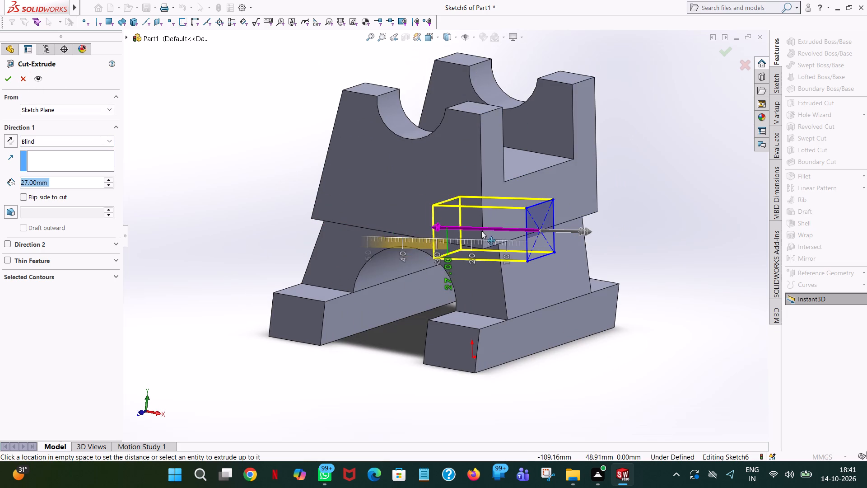
drag(481, 231, 507, 231)
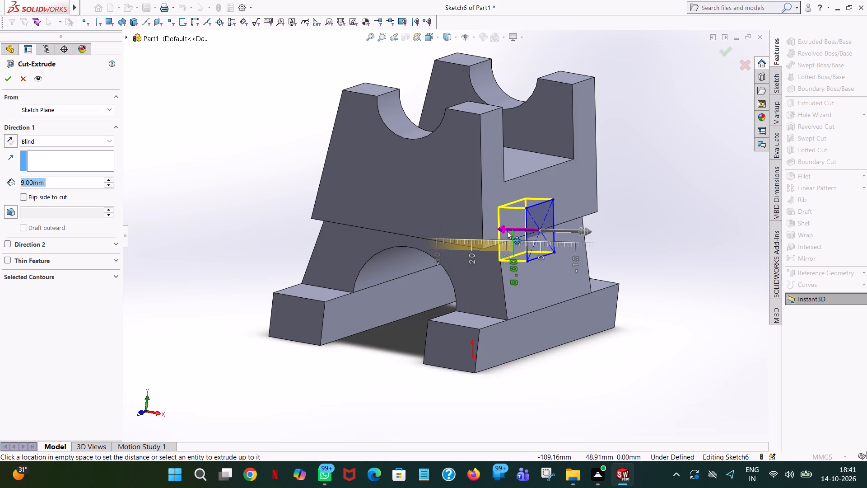
drag(507, 231, 443, 254)
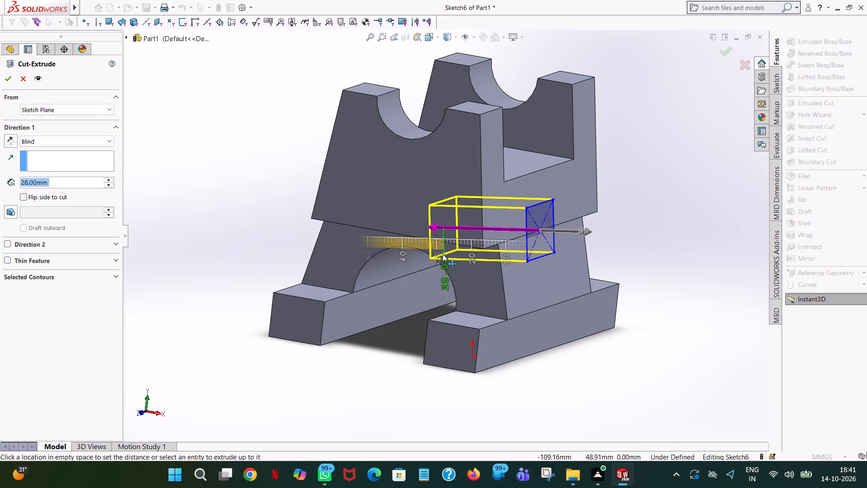
drag(443, 254, 446, 255)
middle_drag(429, 276, 448, 274)
click(7, 81)
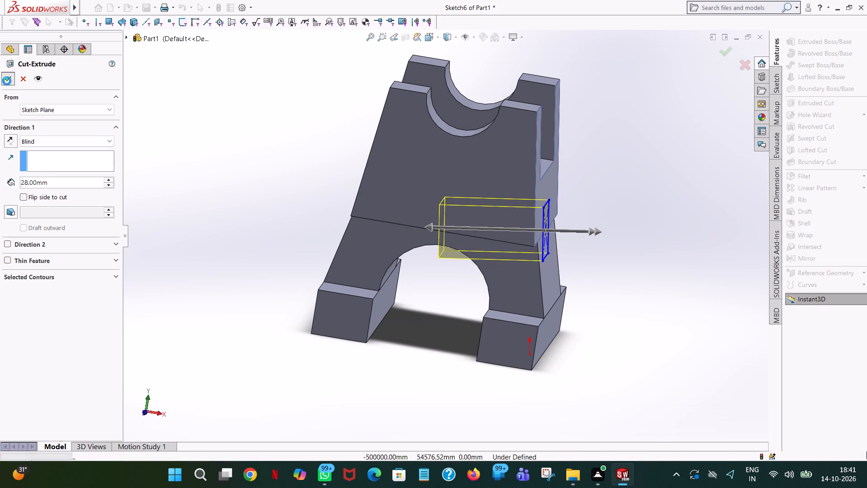
click(627, 170)
Examine the rectangular side cut and the opposite side of the block from several angles.
middle_drag(592, 186, 518, 267)
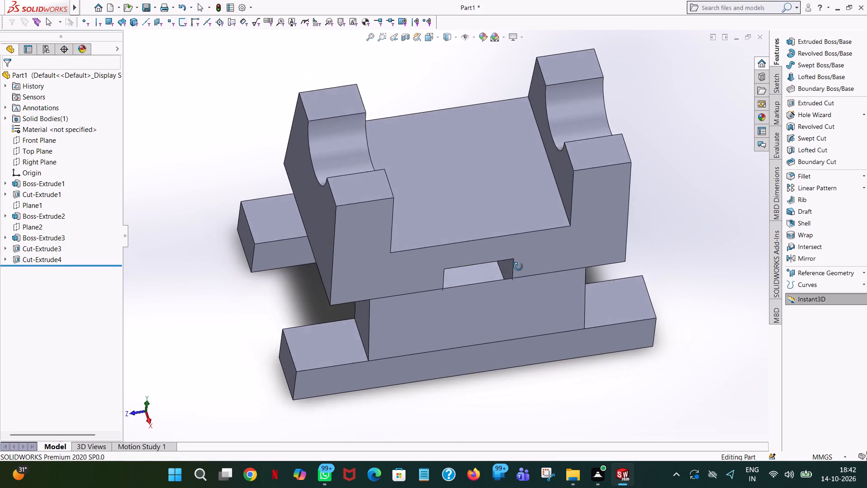
middle_drag(518, 267, 655, 277)
scroll(518, 267, up, 1)
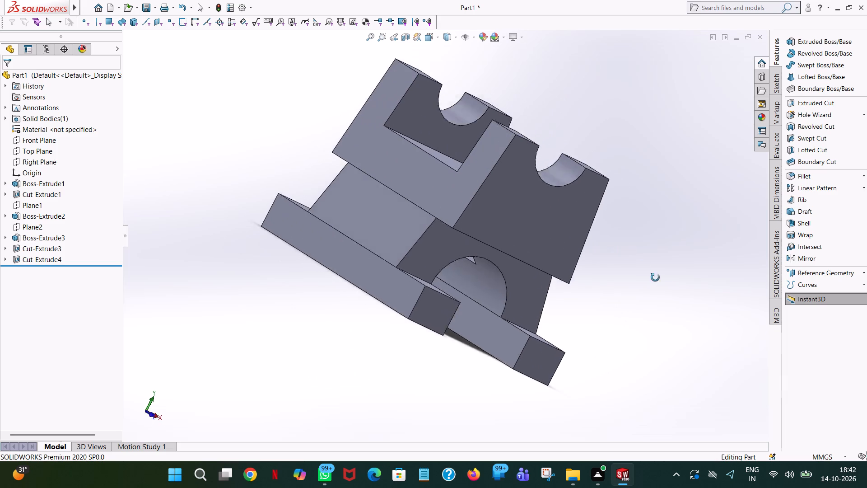
middle_drag(655, 277, 615, 294)
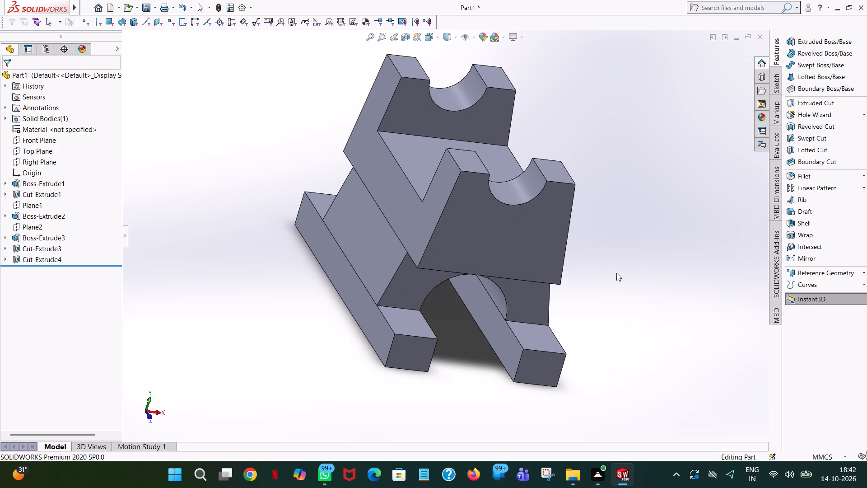
scroll(608, 145, up, 1)
middle_drag(608, 145, 457, 178)
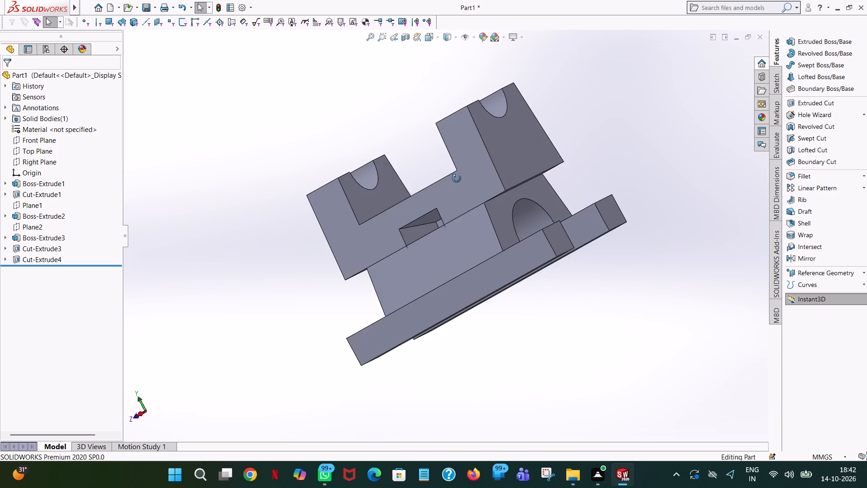
middle_drag(457, 178, 603, 145)
scroll(598, 141, up, 1)
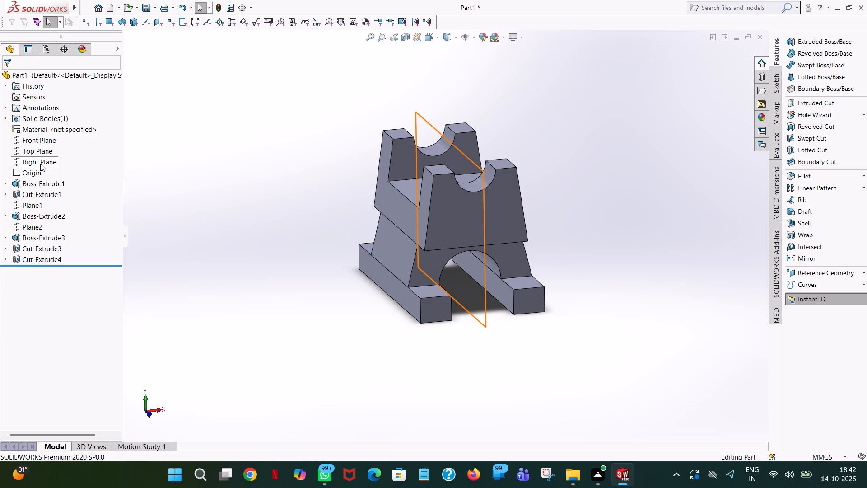
Mirror the rectangular side cut about the Right Plane onto the opposite side of the block.
click(37, 168)
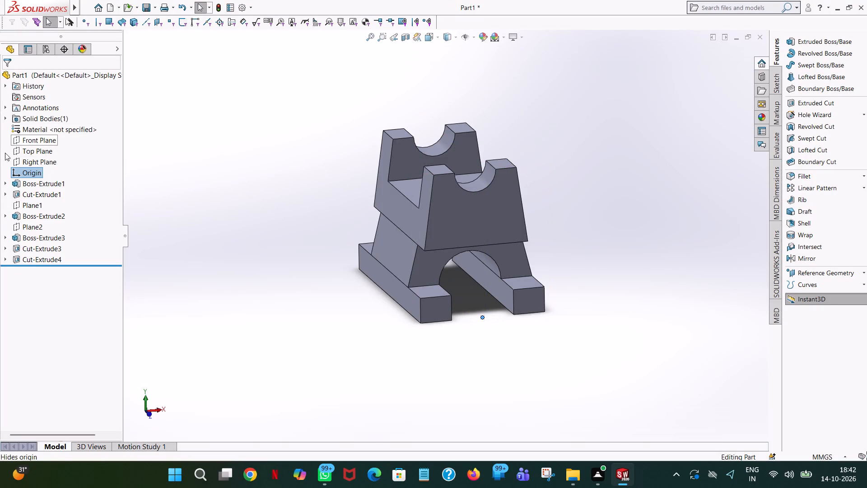
click(34, 156)
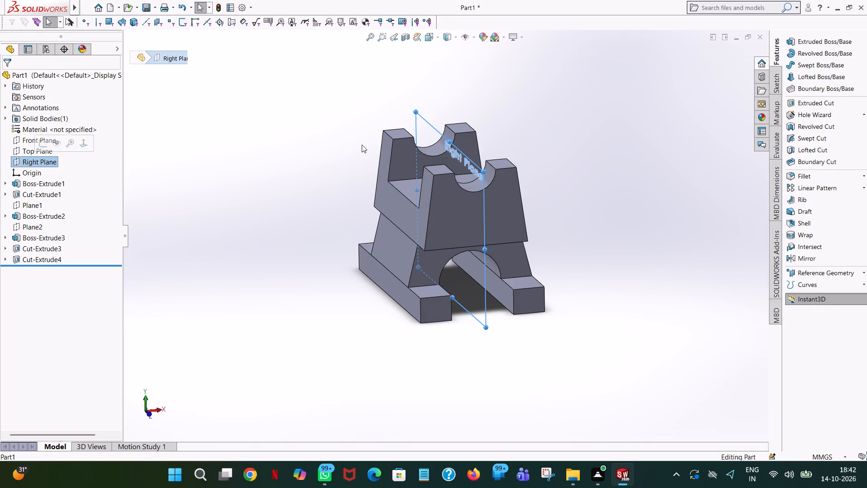
middle_drag(671, 131, 609, 145)
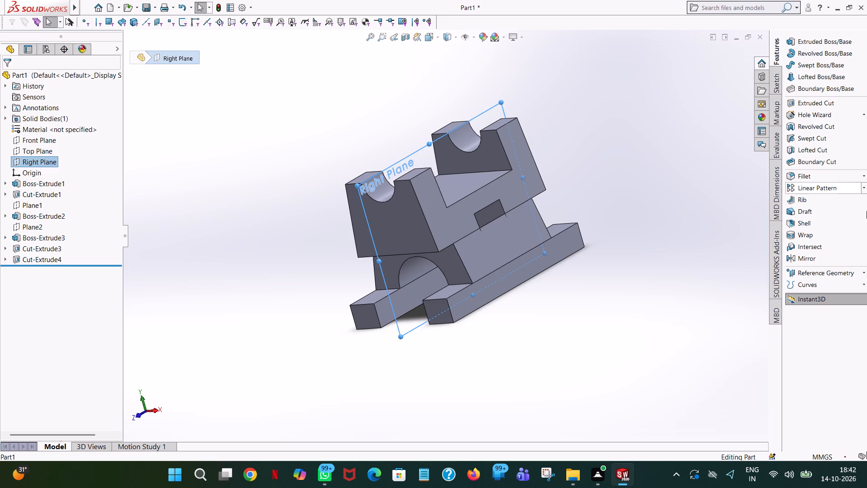
click(810, 263)
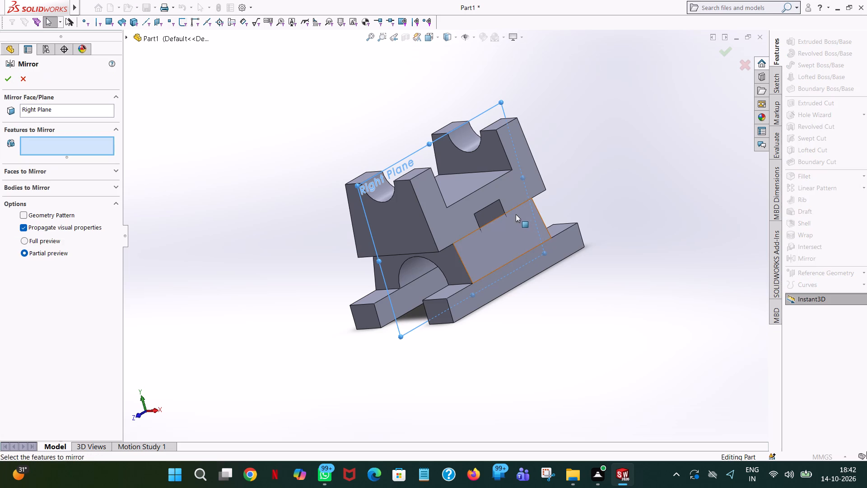
click(496, 207)
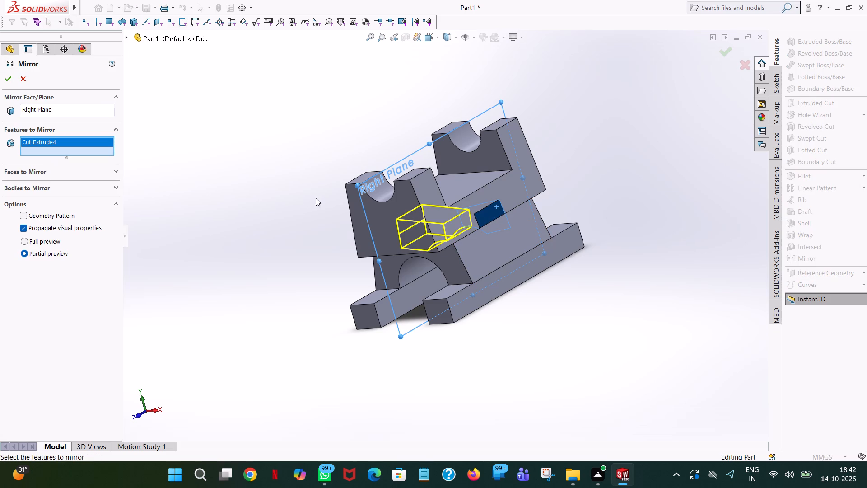
click(7, 81)
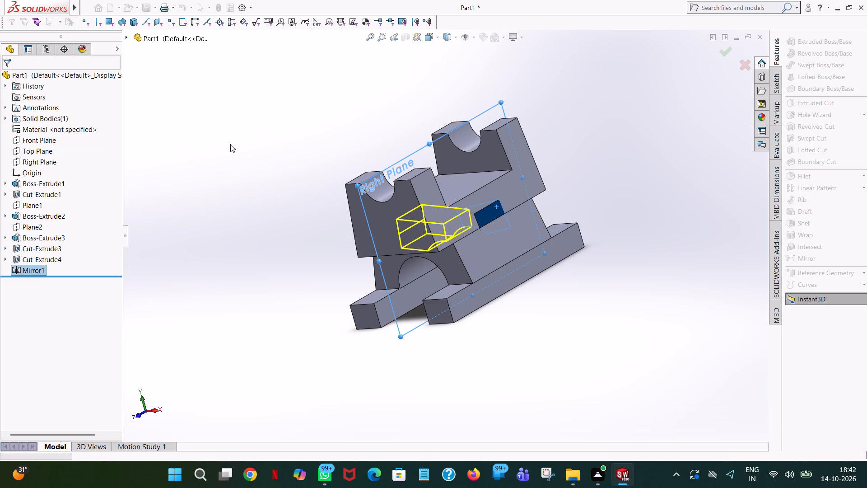
click(230, 144)
middle_drag(242, 145, 331, 145)
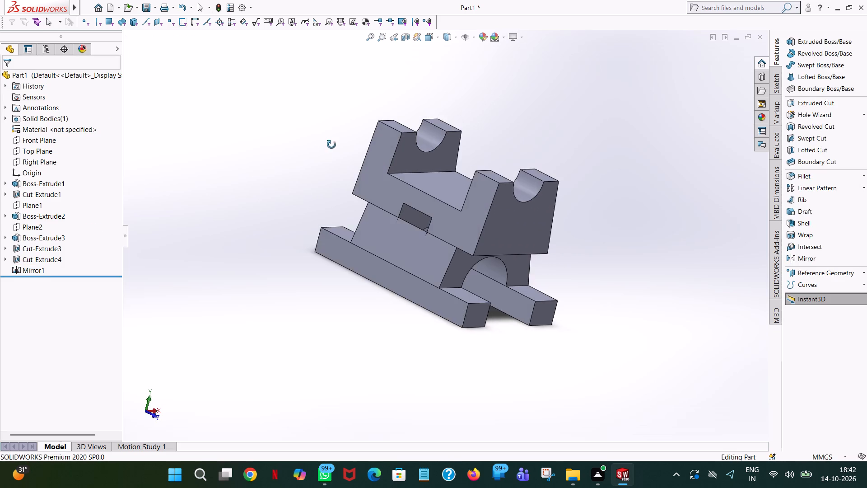
middle_drag(331, 145, 291, 119)
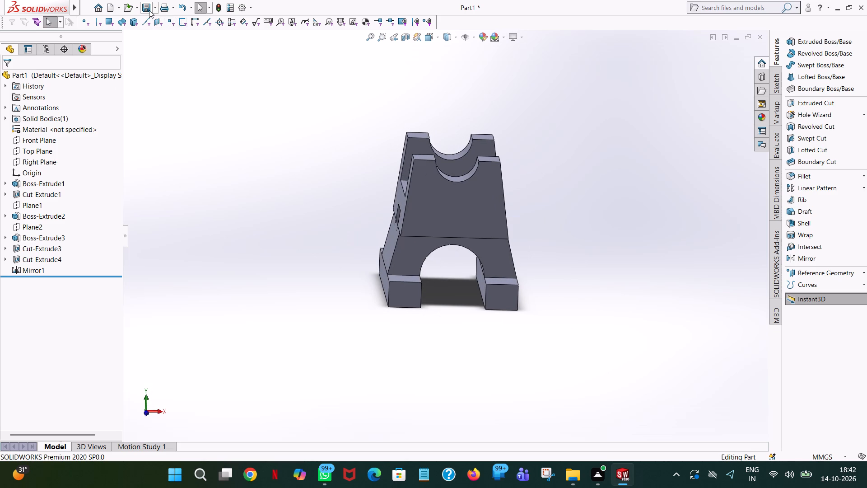
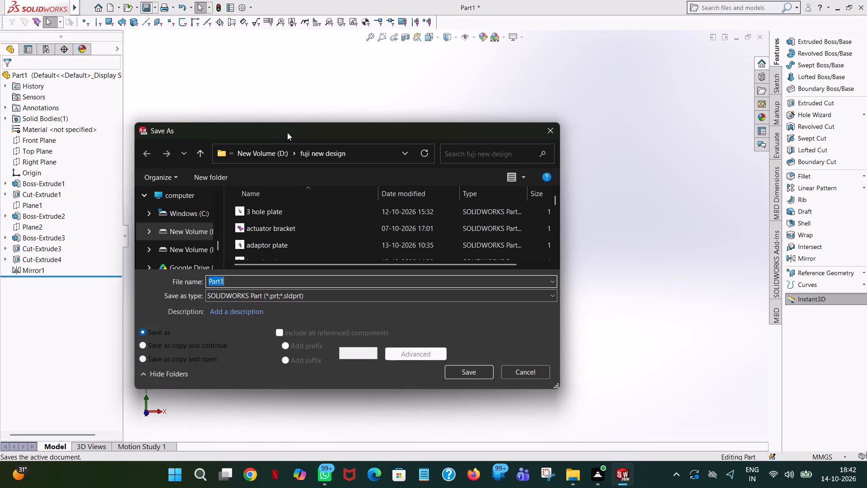
Save the part as "guide block" in the "fuji new design" folder.
text(guide)
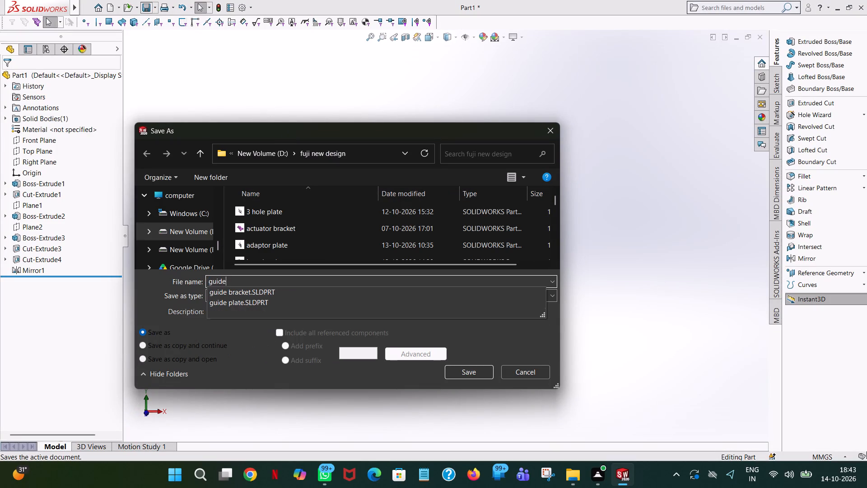
key(space)
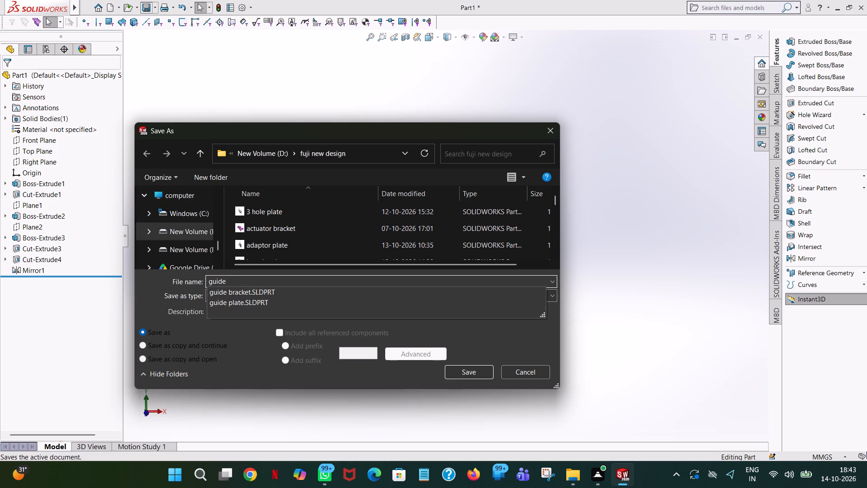
text(bloc)
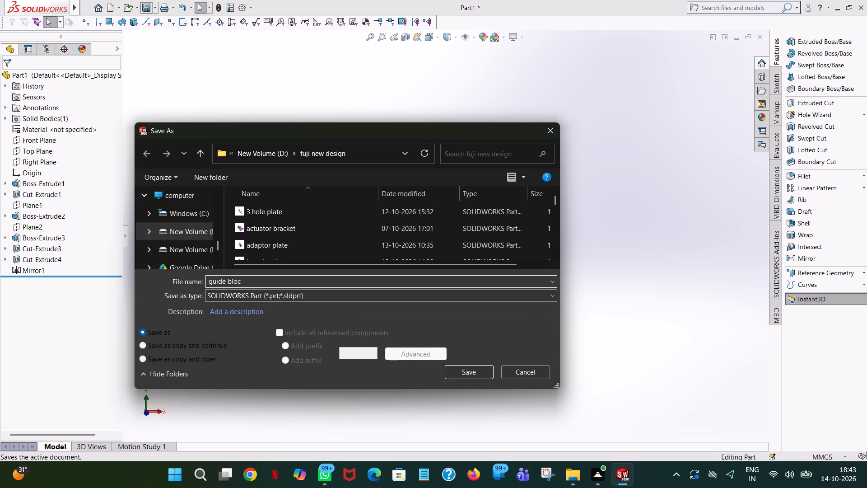
key(k)
click(471, 373)
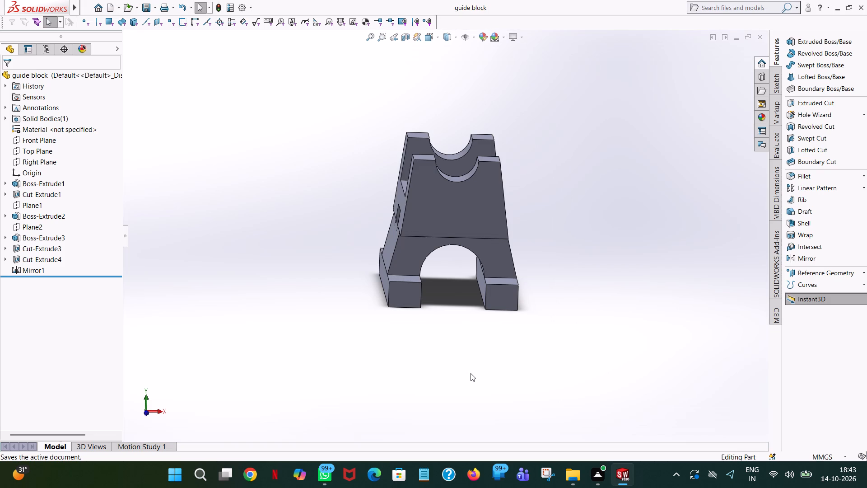
Save a PDF copy of the part as "guide block" in the "fuji new pdf" folder on drive D.
click(154, 8)
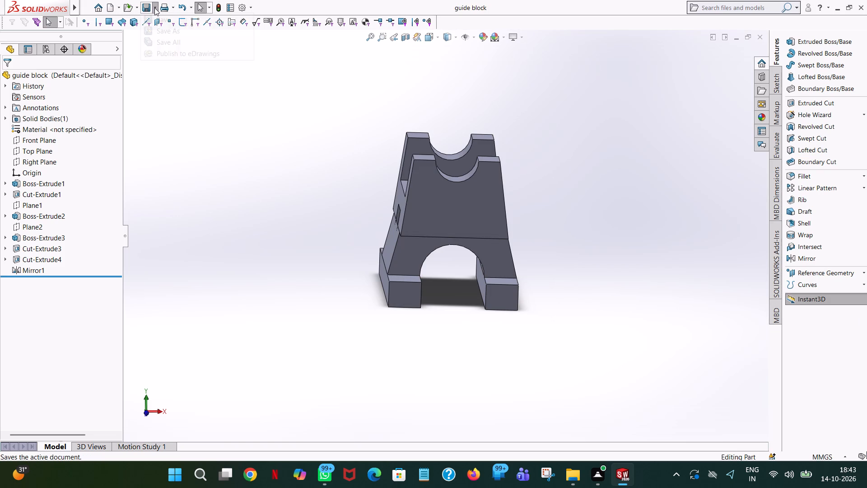
click(155, 29)
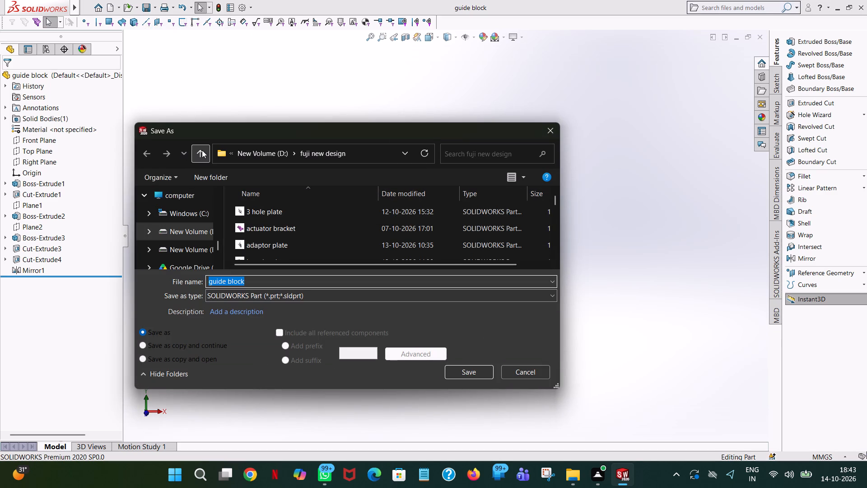
click(202, 150)
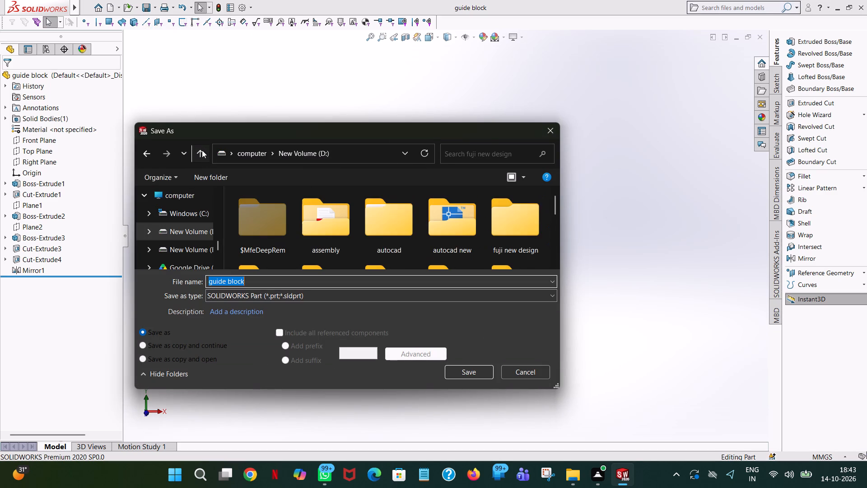
scroll(350, 244, down, 1)
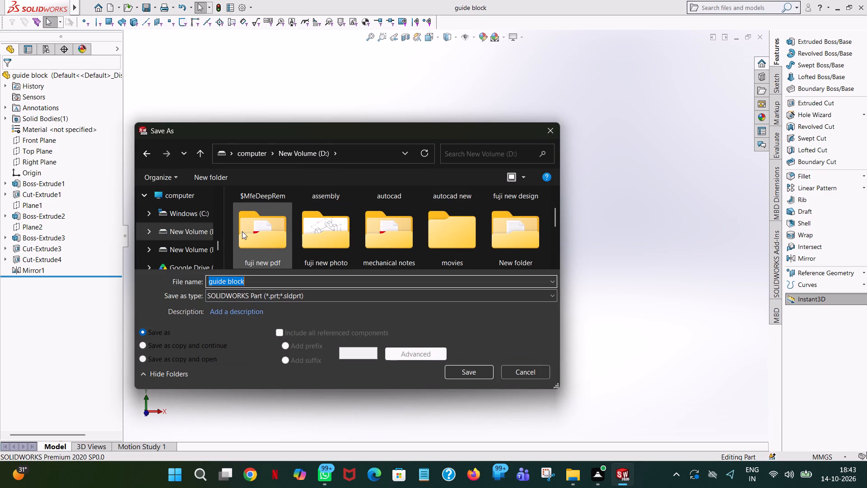
double_click(247, 231)
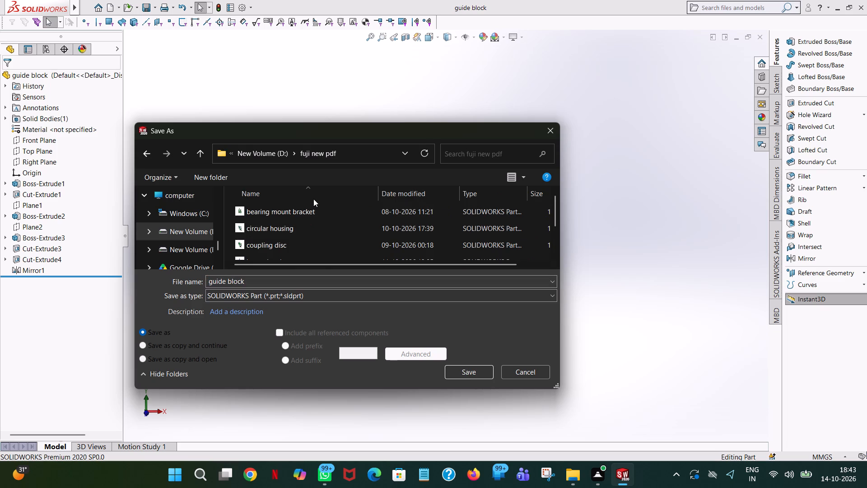
scroll(313, 199, up, 1)
click(321, 292)
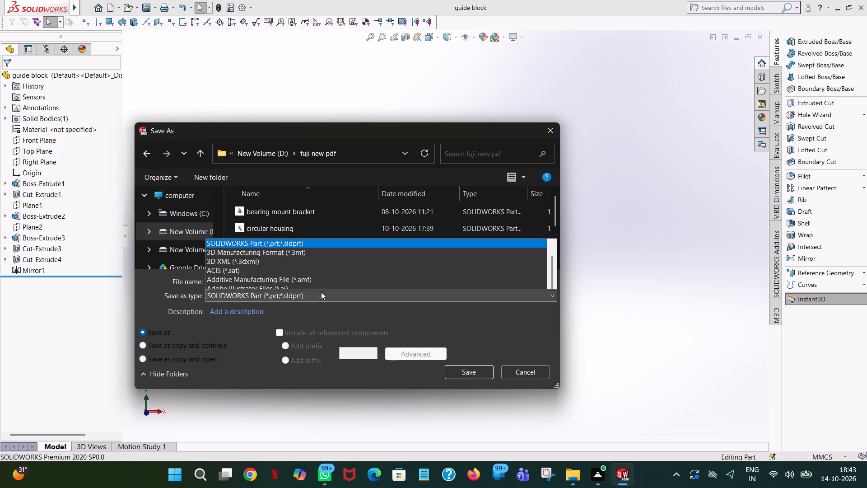
click(335, 88)
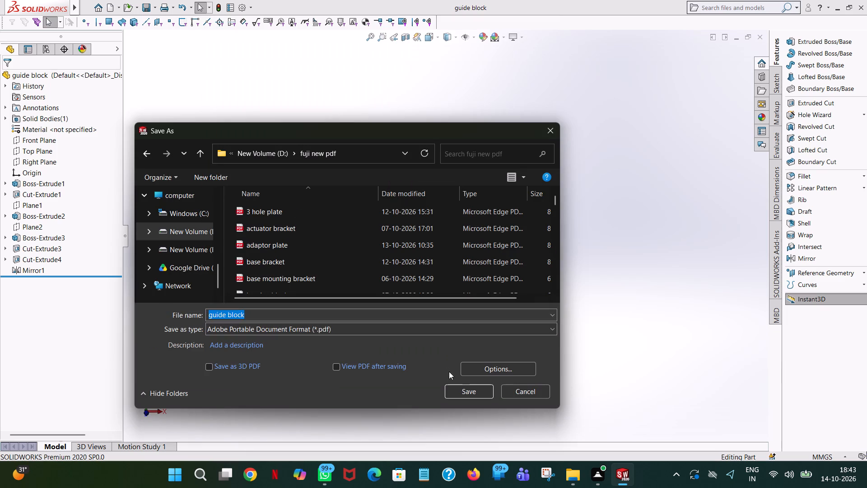
click(466, 392)
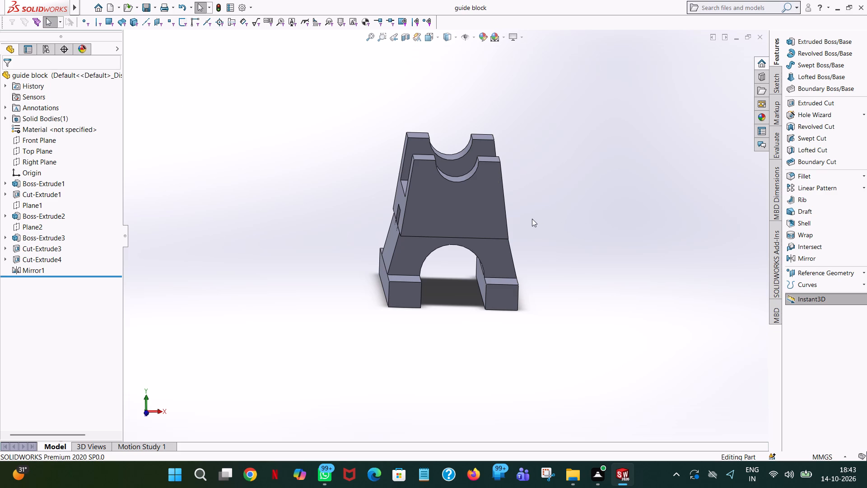
Examine the finished guide block from the front and from an angled side view.
scroll(532, 219, down, 7)
scroll(532, 219, up, 3)
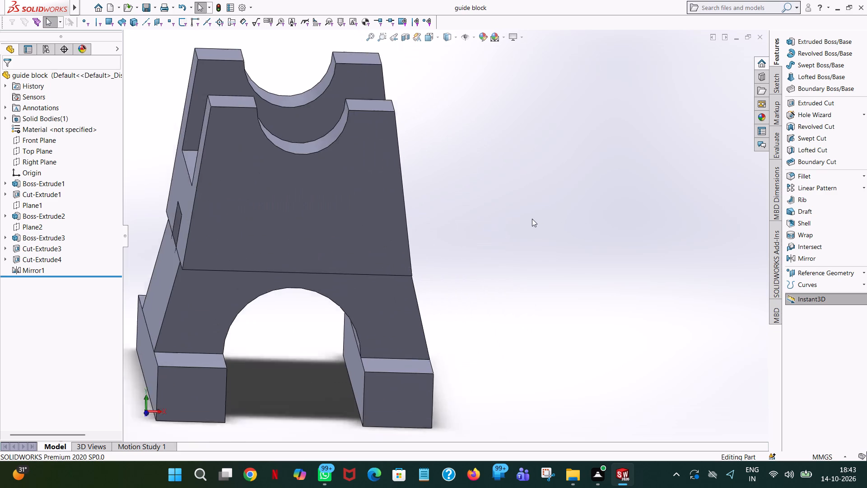
scroll(532, 219, up, 6)
middle_drag(496, 241, 480, 253)
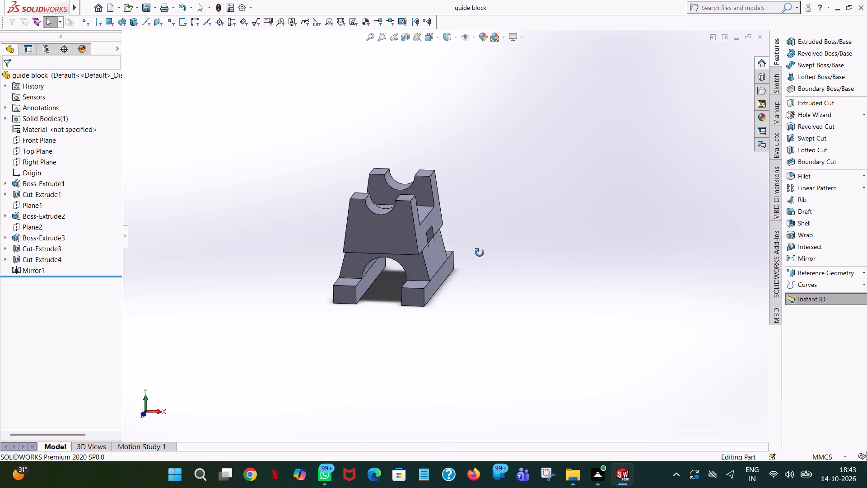
middle_drag(480, 253, 443, 268)
scroll(462, 260, up, 1)
scroll(443, 268, down, 2)
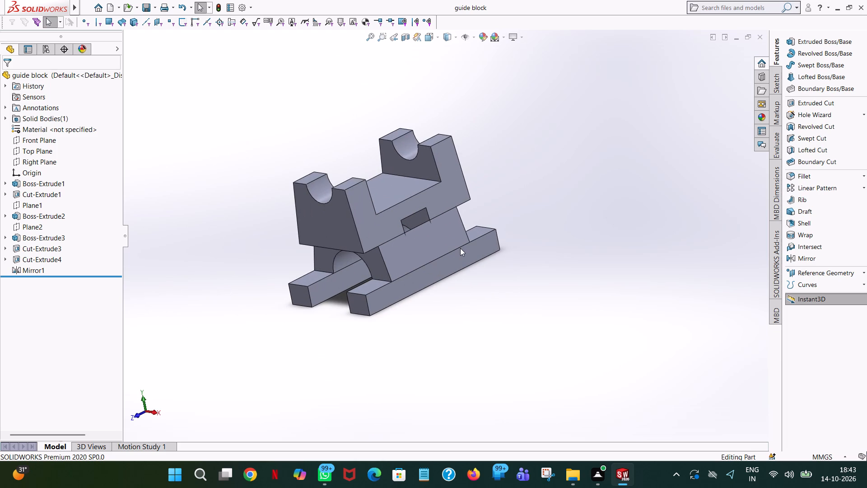